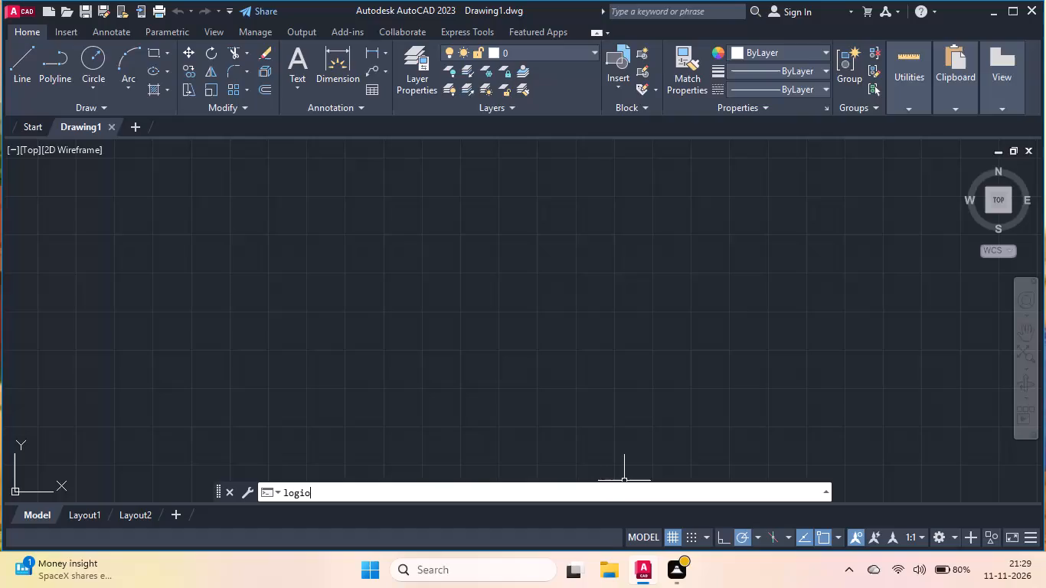
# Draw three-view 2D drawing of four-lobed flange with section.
# Turn on command log file recording with LOGFILEON.
pyautogui.press('BackSpace')
pyautogui.press('BackSpace')
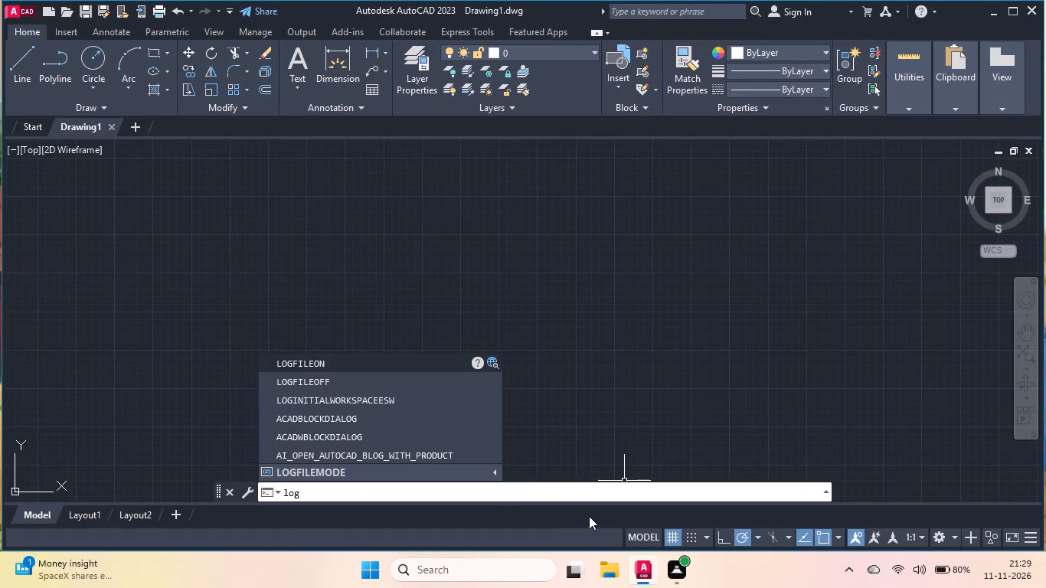
pyautogui.click(296, 362)
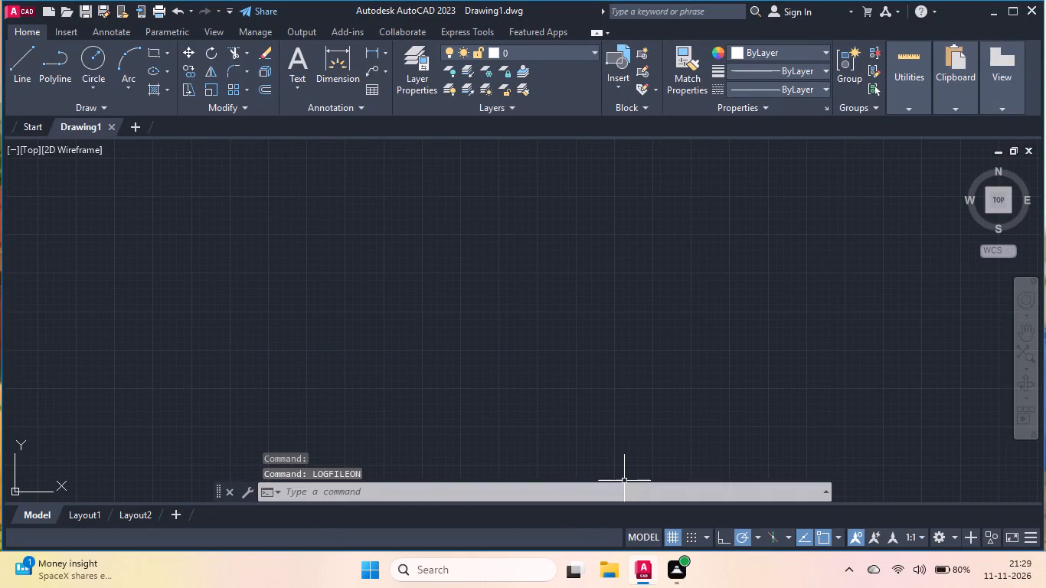
# Draw a closed square with 100-unit sides using the Line command.
pyautogui.click(21, 67)
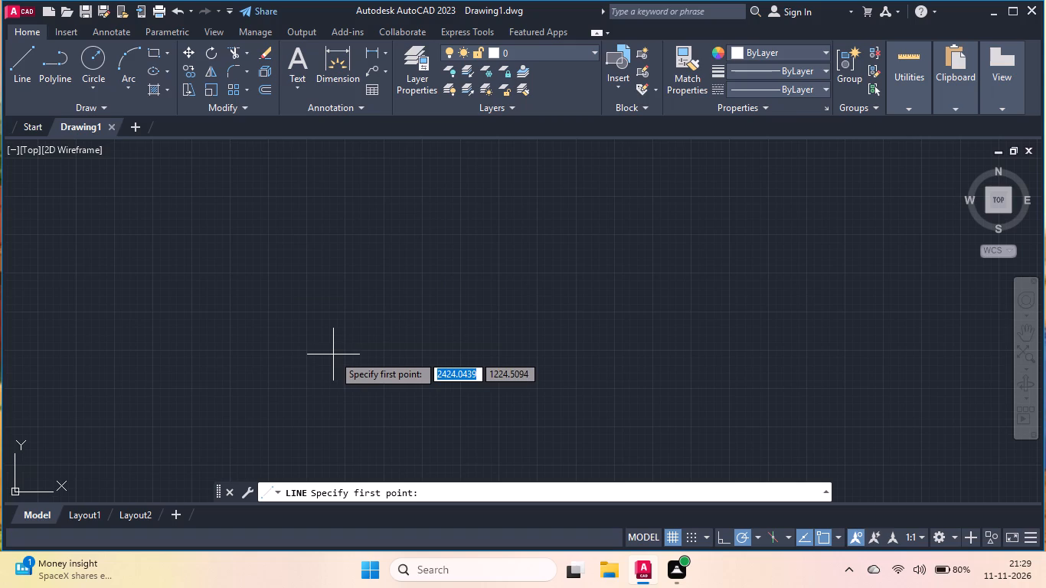
pyautogui.doubleClick(380, 274)
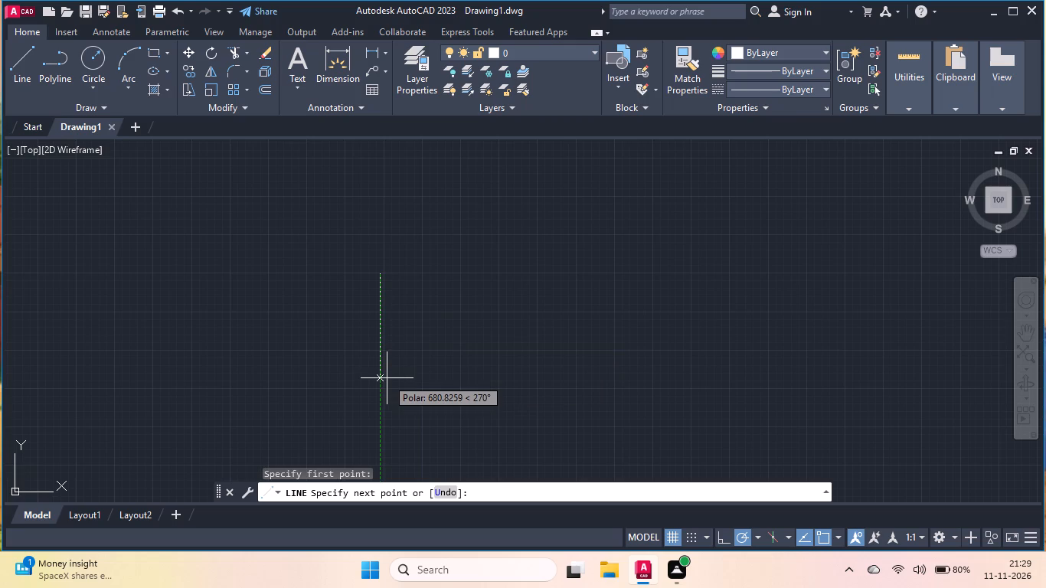
pyautogui.press('1')
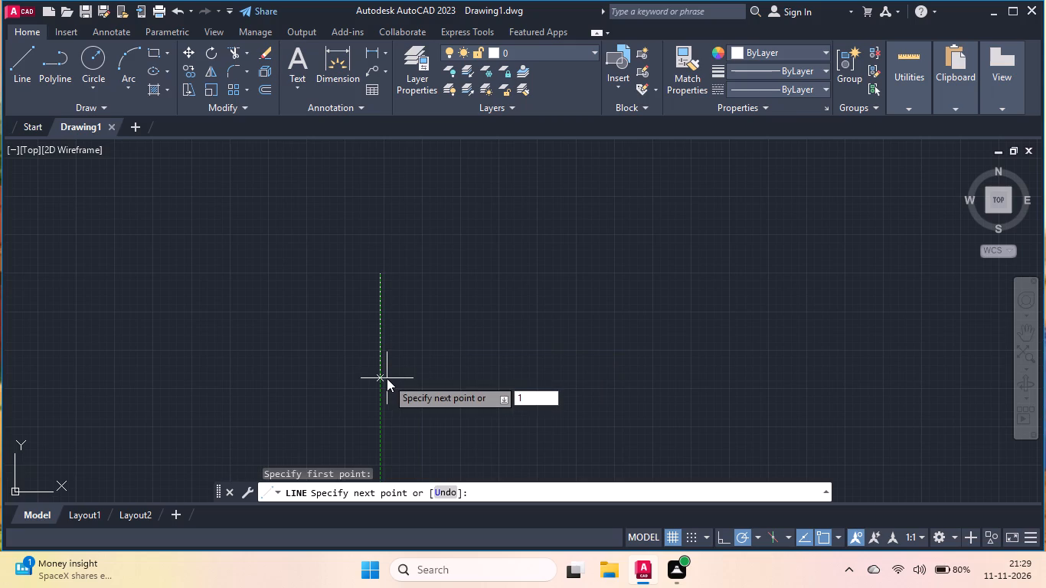
pyautogui.write('00')
pyautogui.press('Return')
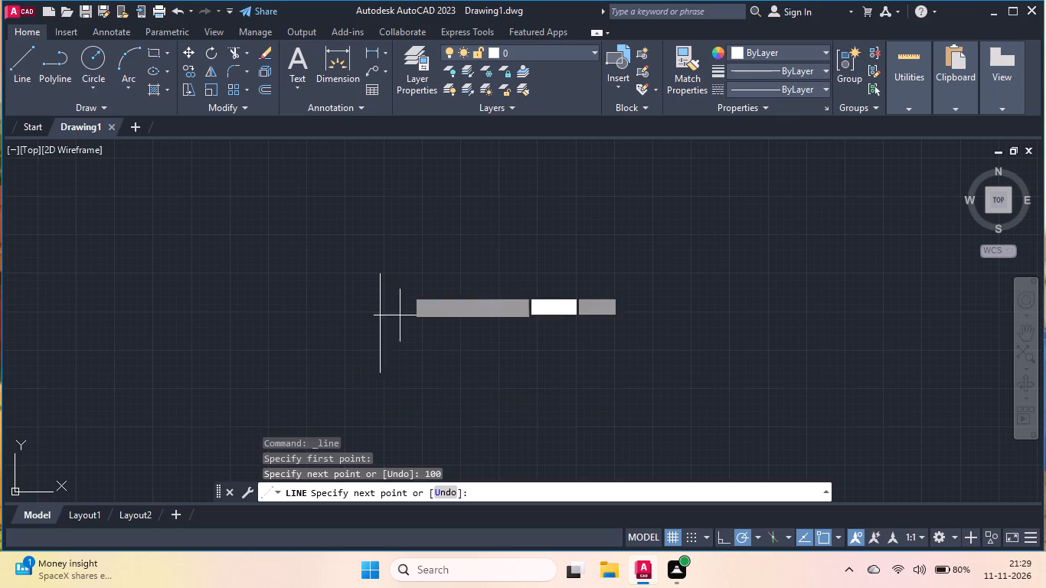
pyautogui.scroll(4, 387, 286)
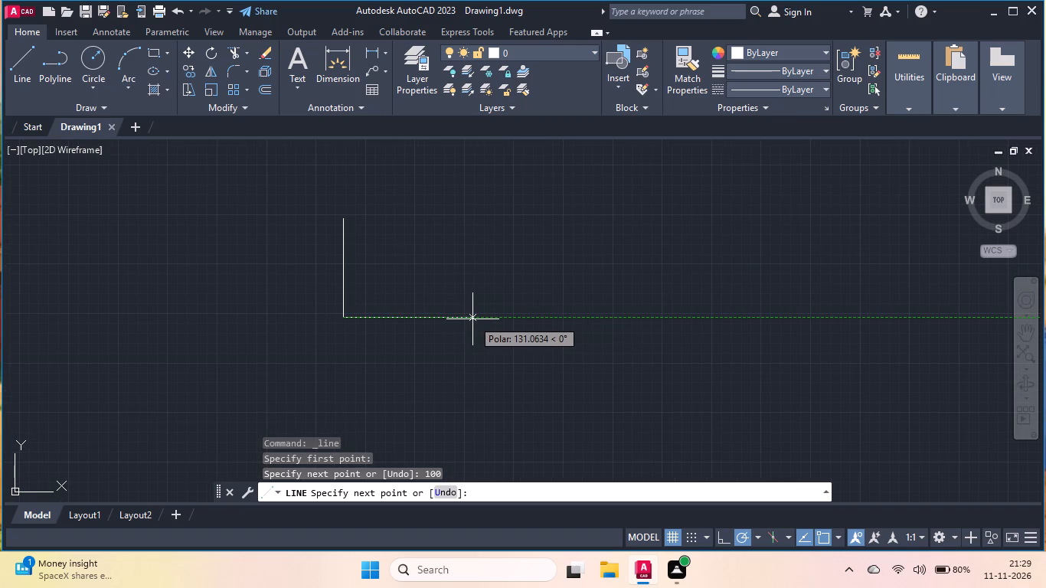
pyautogui.press('1')
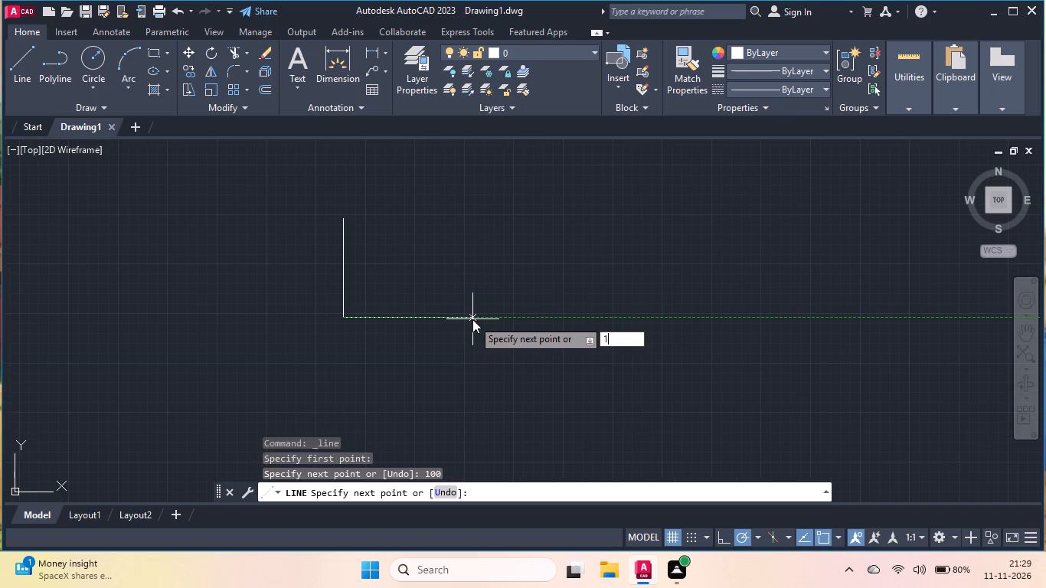
pyautogui.write('00')
pyautogui.press('Return')
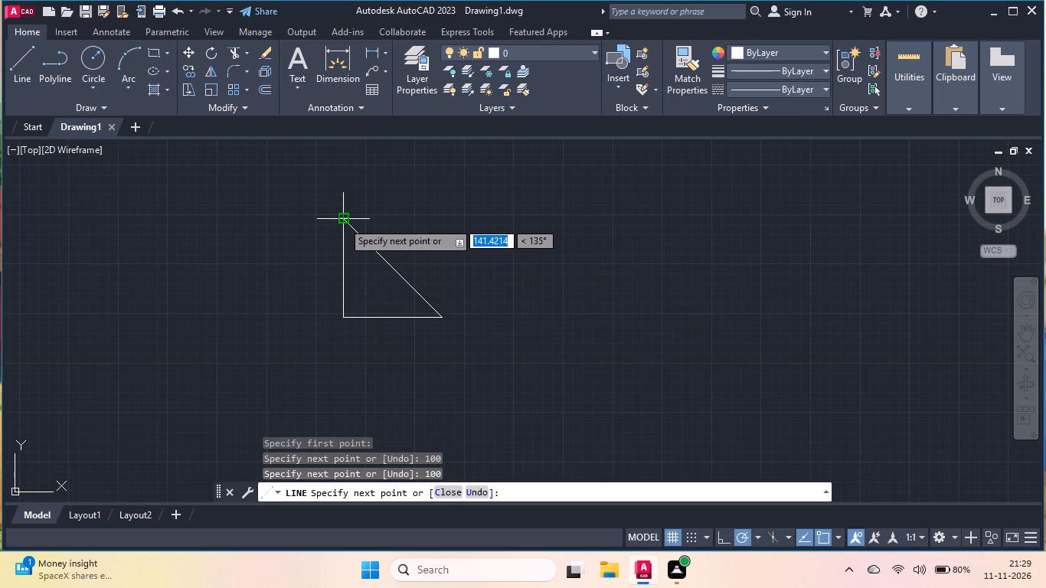
pyautogui.click(444, 218)
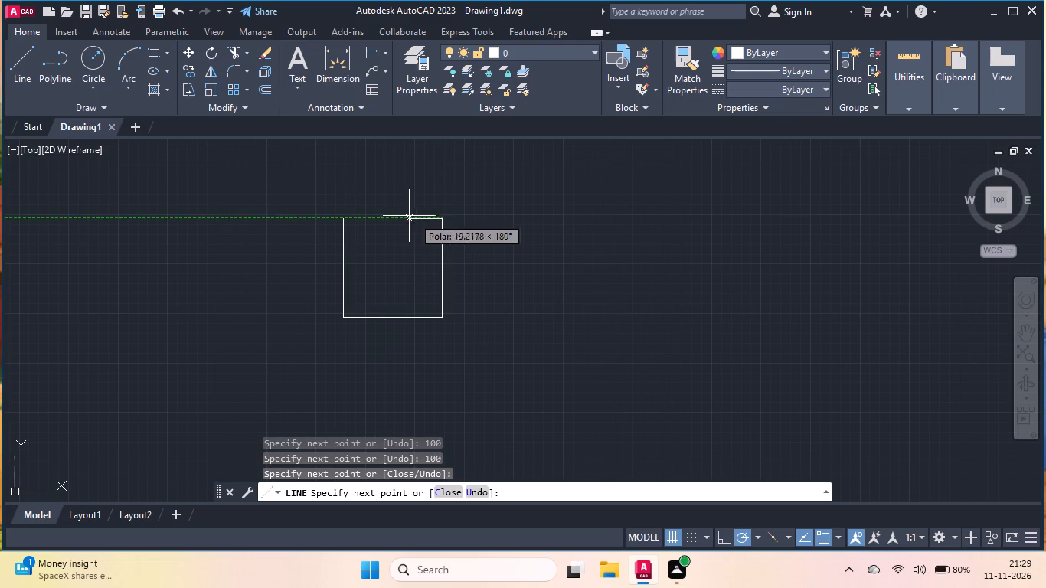
pyautogui.click(340, 218)
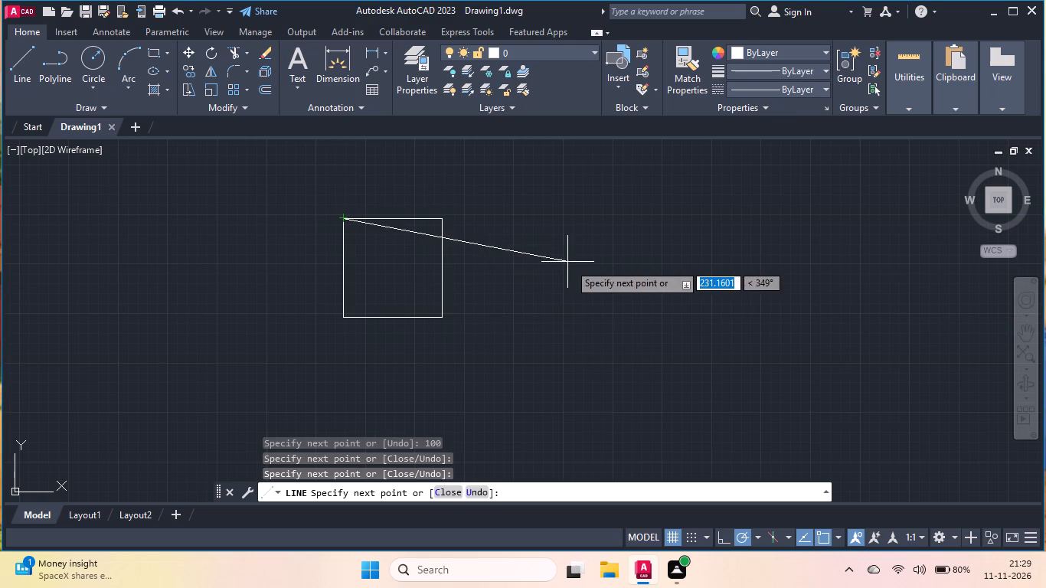
pyautogui.rightClick(577, 275)
pyautogui.click(590, 282)
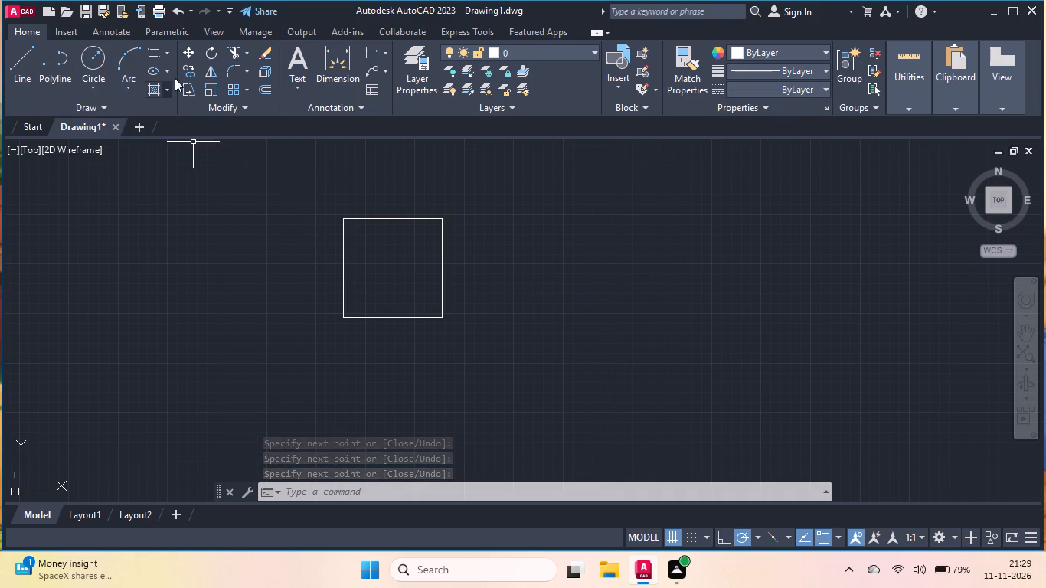
# Fillet the square's lower-left corner with a radius of 10.
pyautogui.click(227, 66)
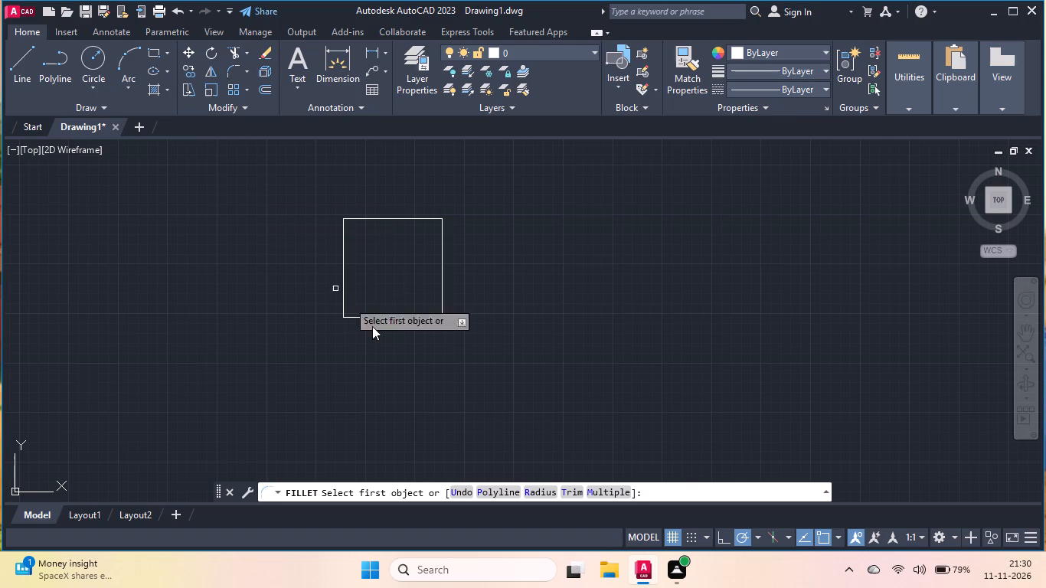
pyautogui.click(538, 492)
pyautogui.click(538, 490)
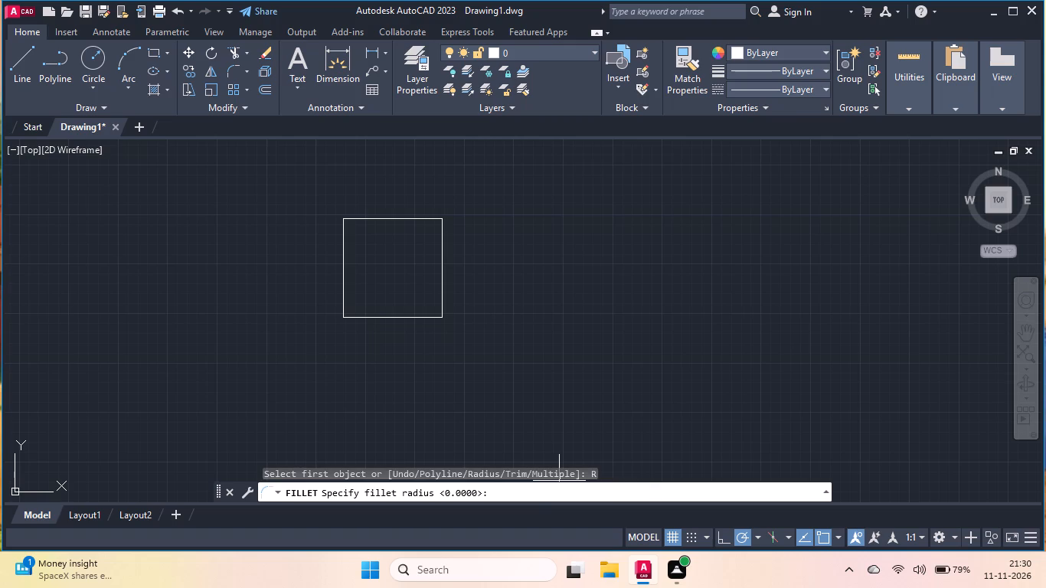
pyautogui.write('10')
pyautogui.press('Return')
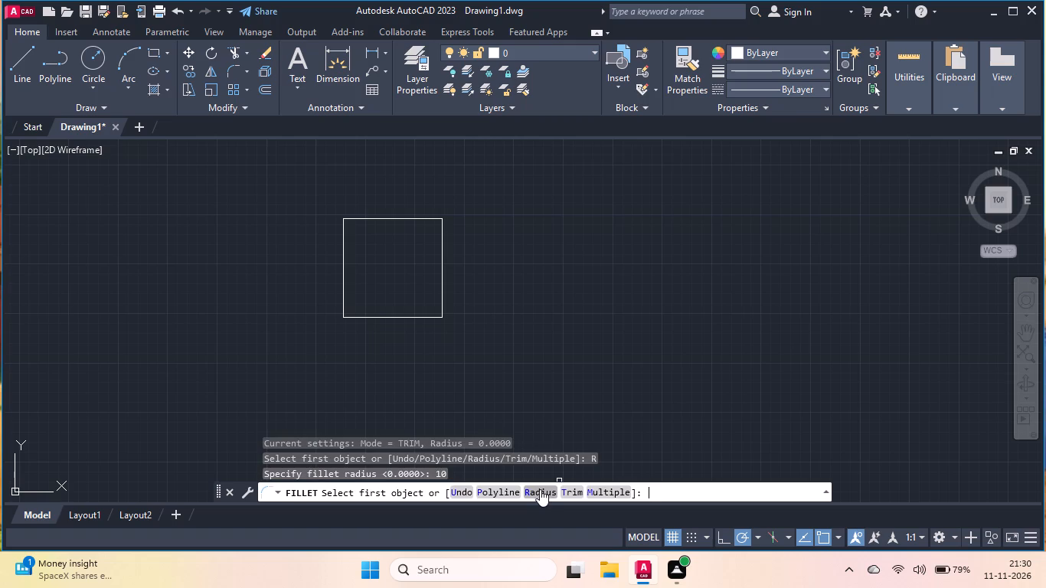
pyautogui.doubleClick(345, 306)
pyautogui.click(354, 315)
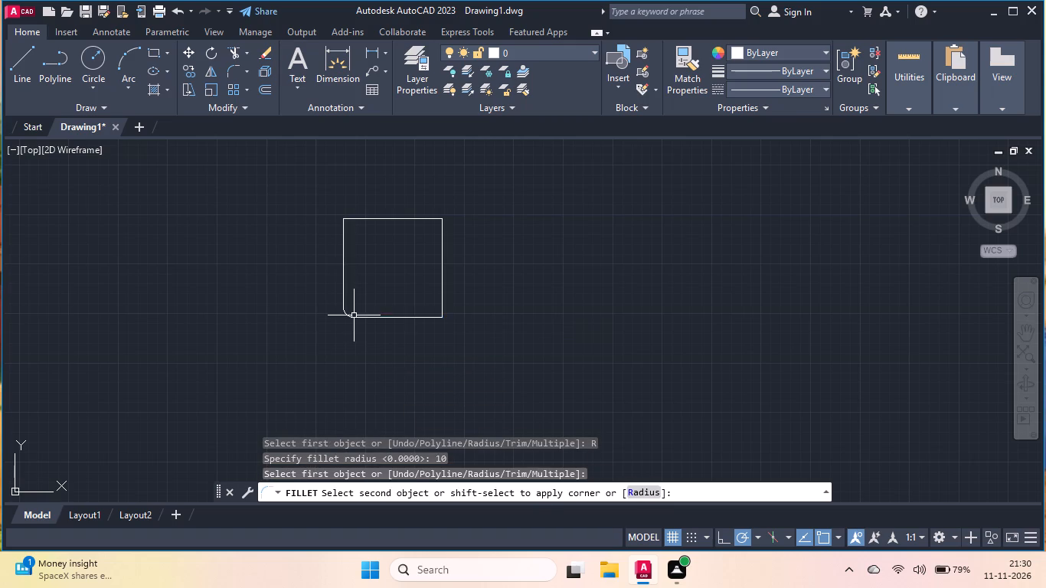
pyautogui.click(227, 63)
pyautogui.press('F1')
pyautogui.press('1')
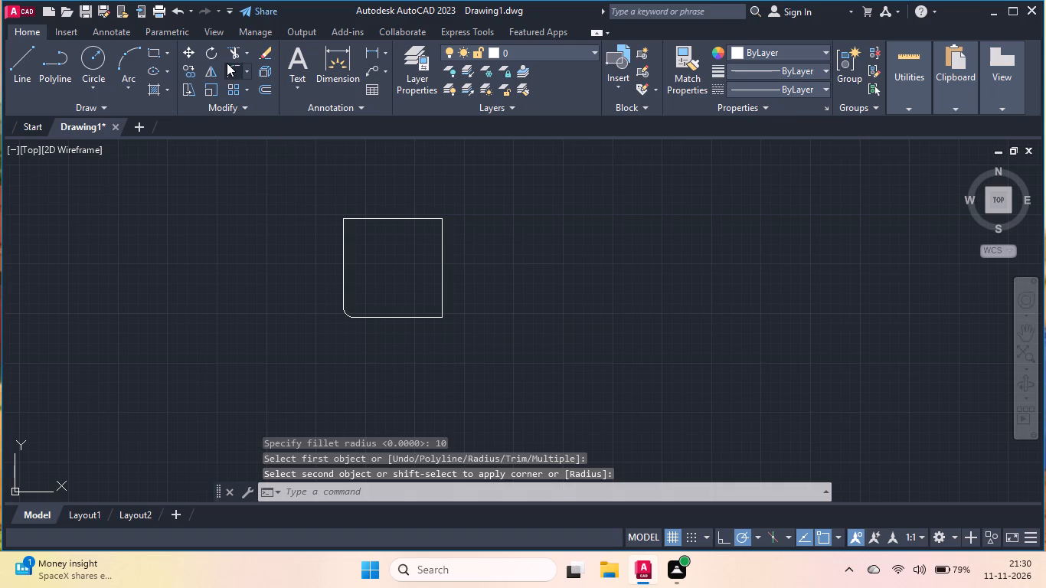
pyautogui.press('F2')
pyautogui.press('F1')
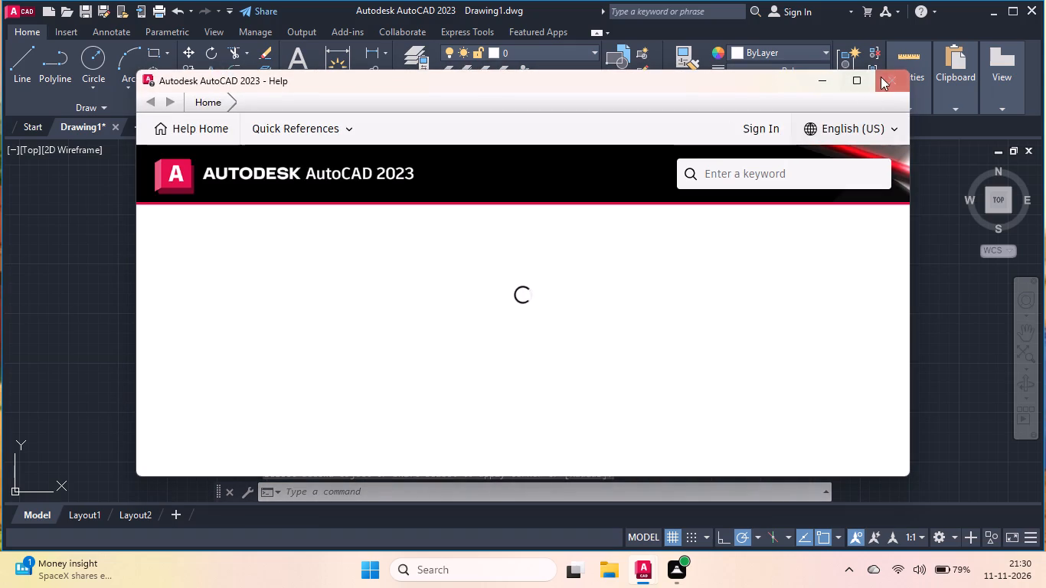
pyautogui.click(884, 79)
# Fillet the square's lower-right corner with a radius of 10.
pyautogui.click(234, 63)
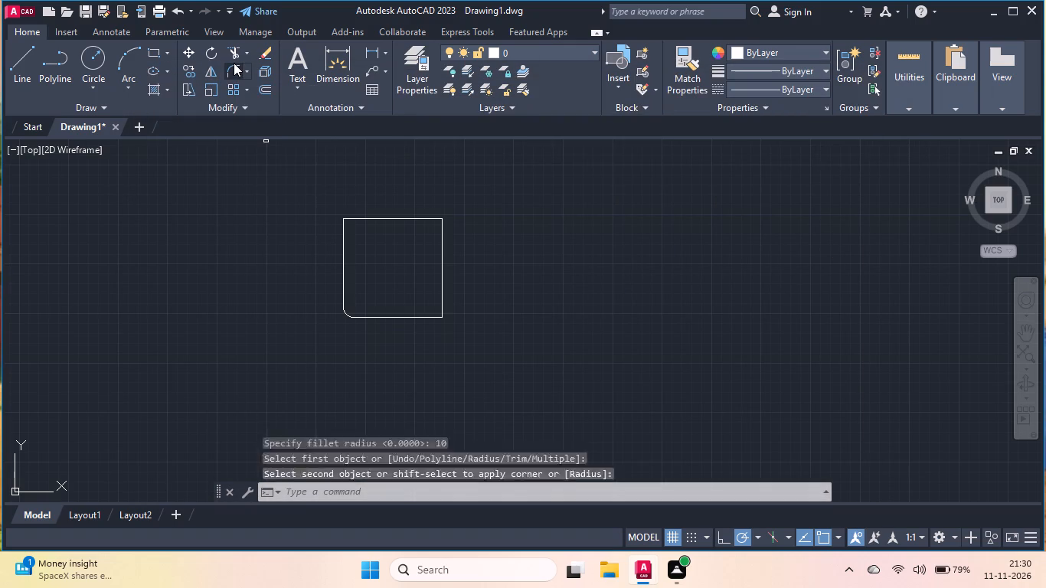
pyautogui.click(544, 488)
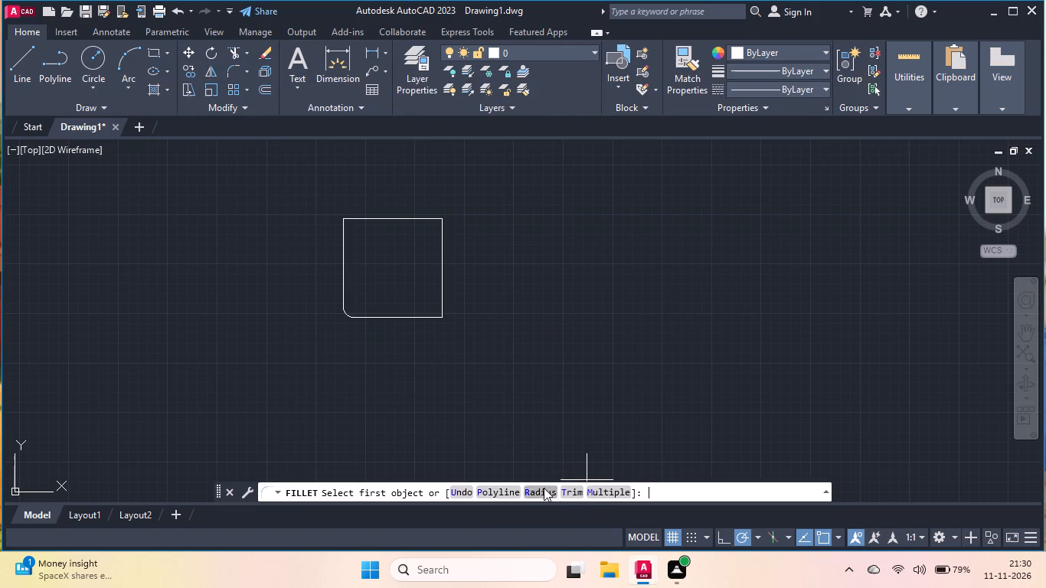
pyautogui.write('10')
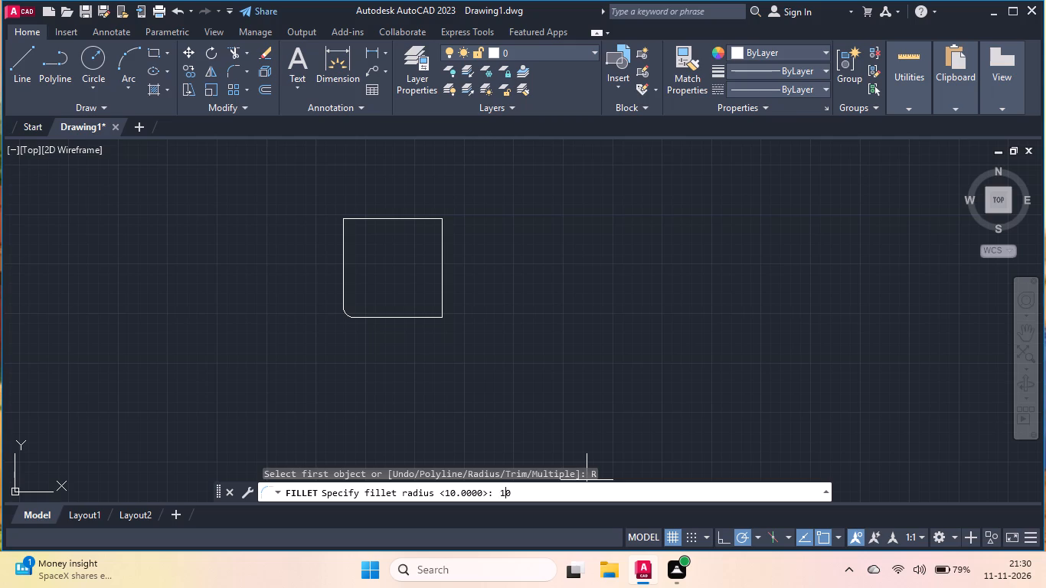
pyautogui.press('Return')
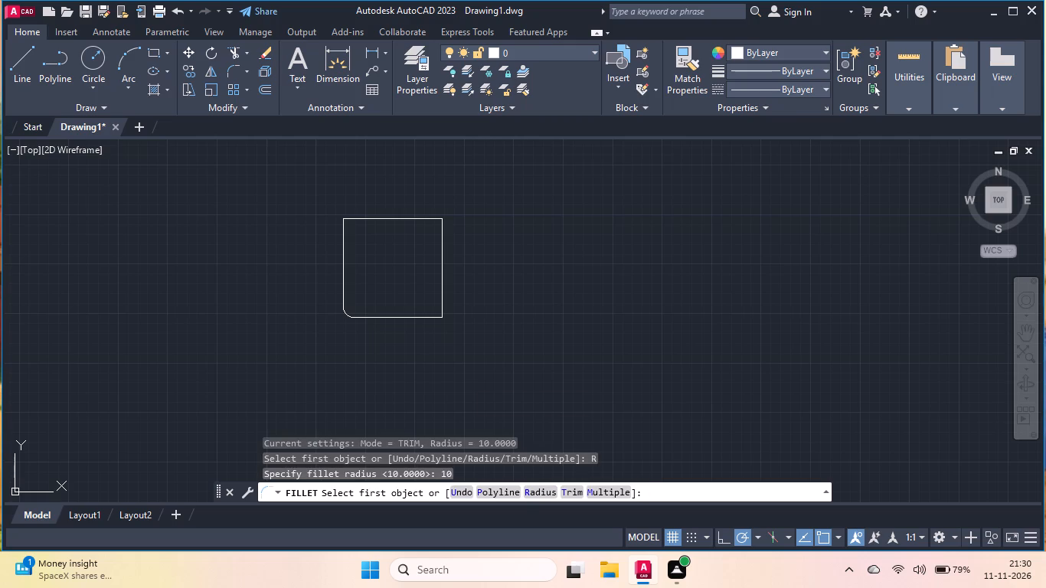
pyautogui.click(431, 316)
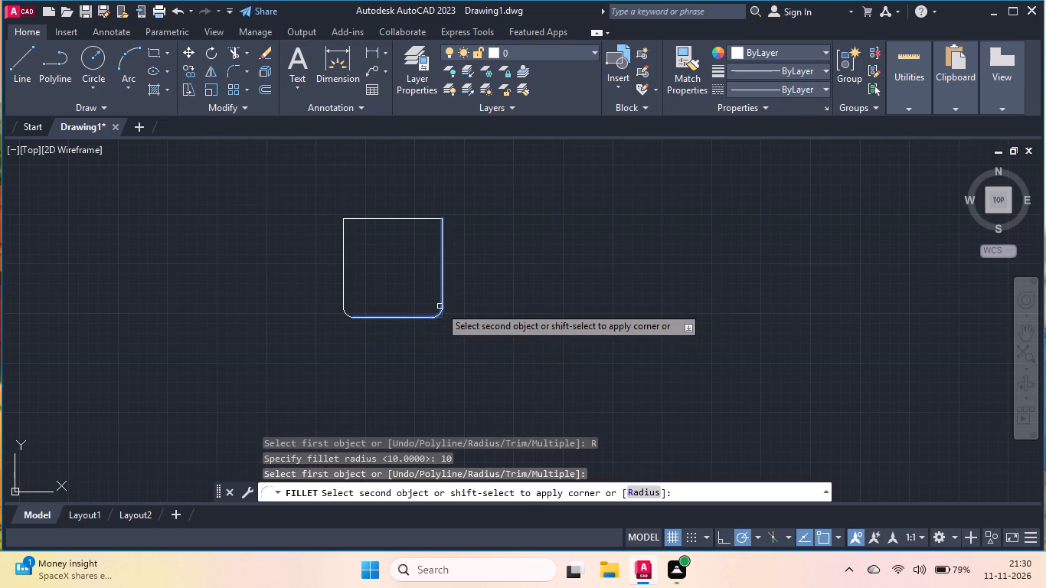
pyautogui.click(441, 305)
# Fillet the square's upper-right corner with a radius of 10.
pyautogui.press('Return')
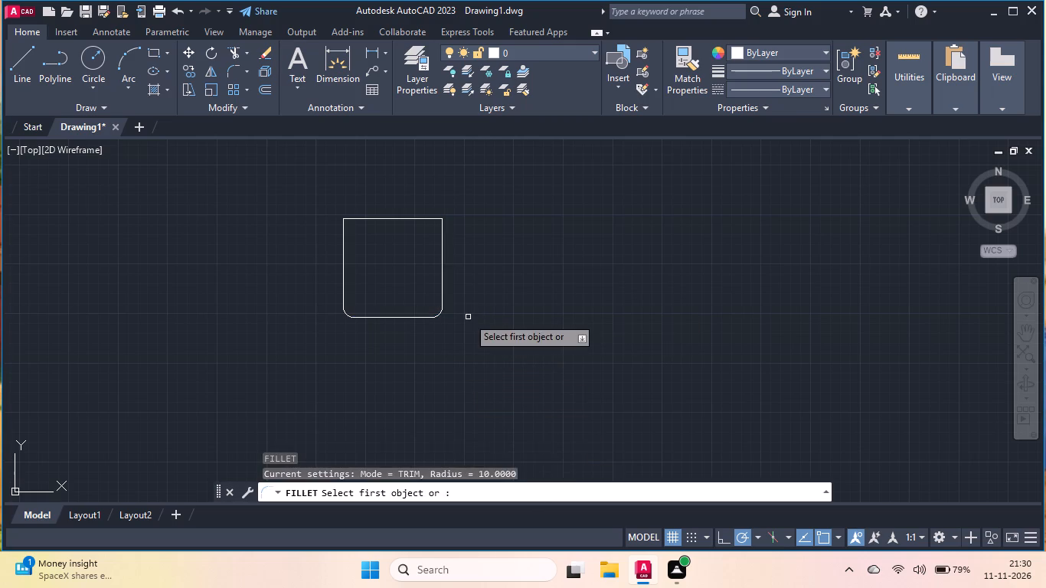
pyautogui.click(536, 492)
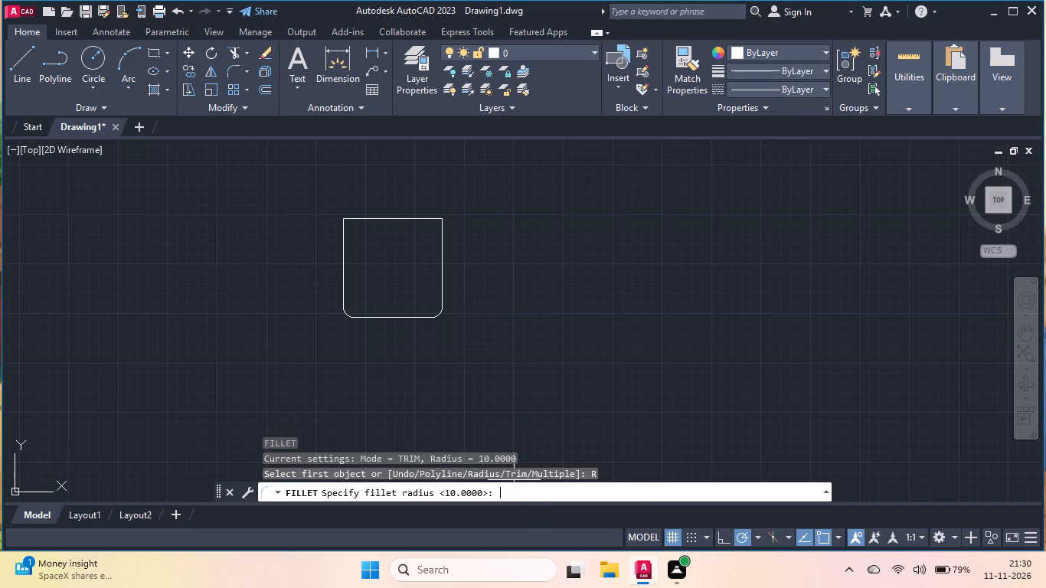
pyautogui.click(497, 492)
pyautogui.press('1')
pyautogui.press('0')
pyautogui.press('Return')
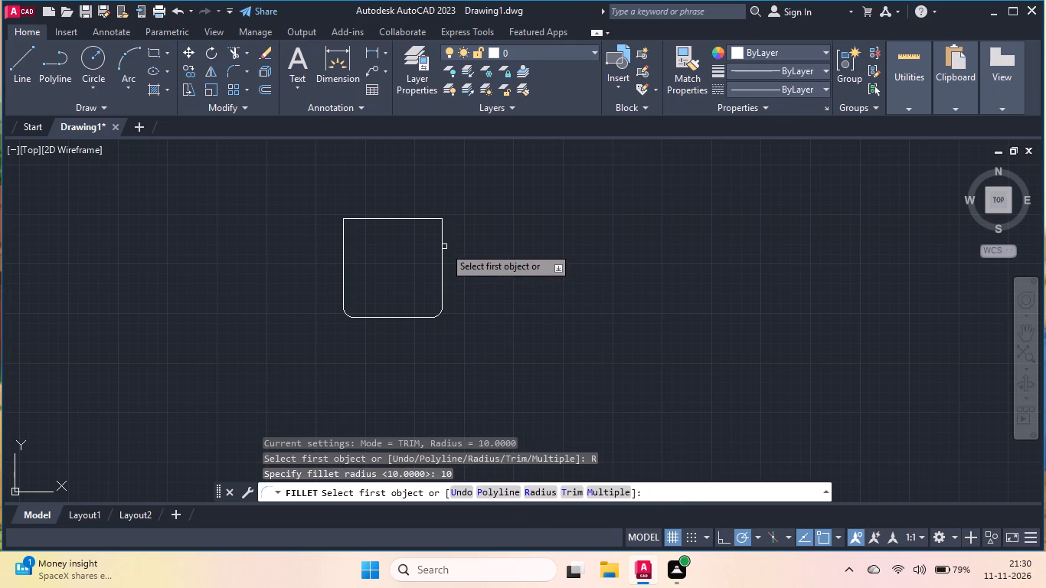
pyautogui.click(443, 245)
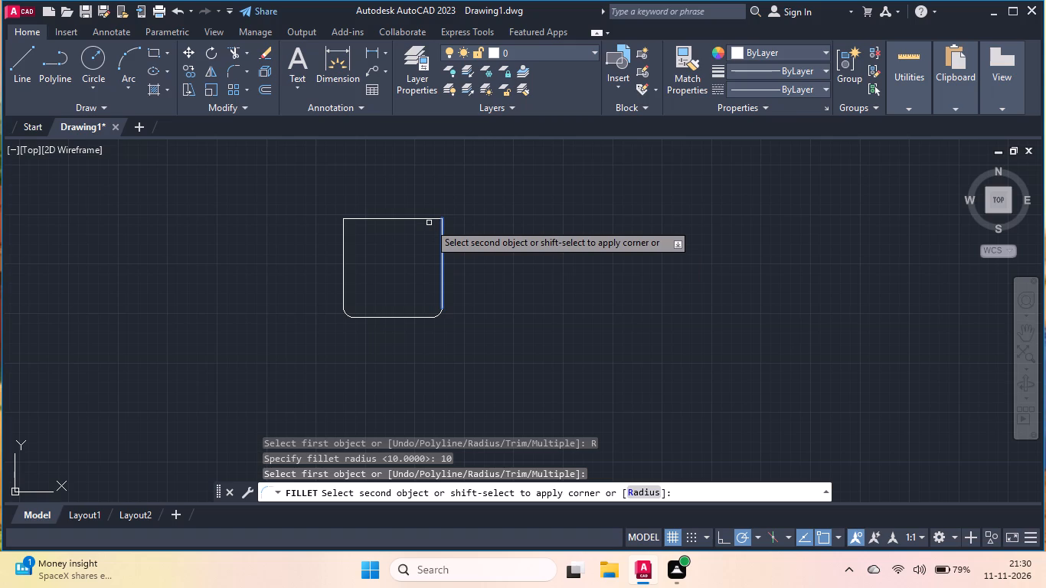
pyautogui.click(429, 219)
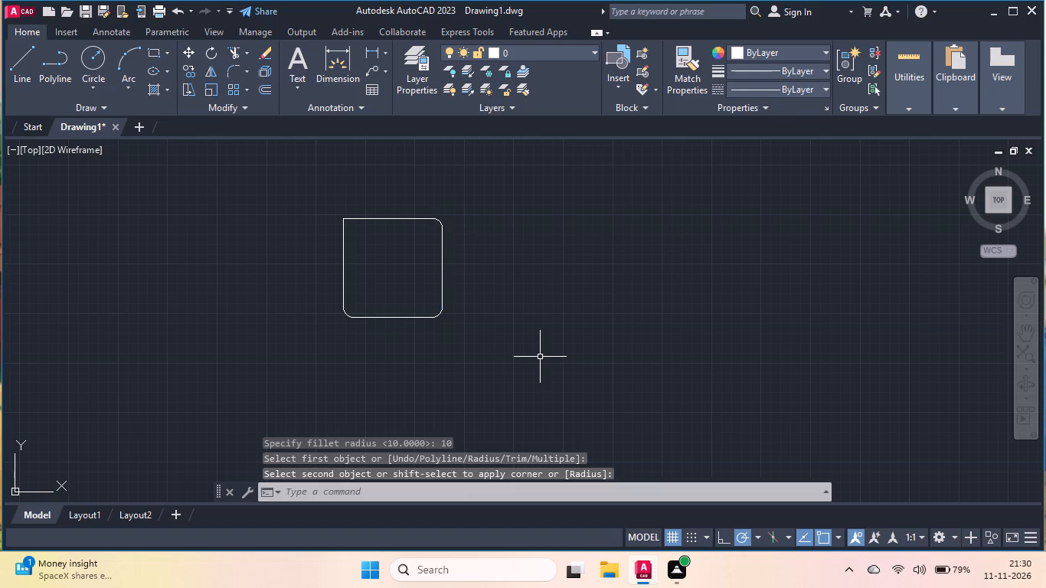
# Fillet the square's upper-left corner with a radius of 10.
pyautogui.press('Return')
pyautogui.click(528, 485)
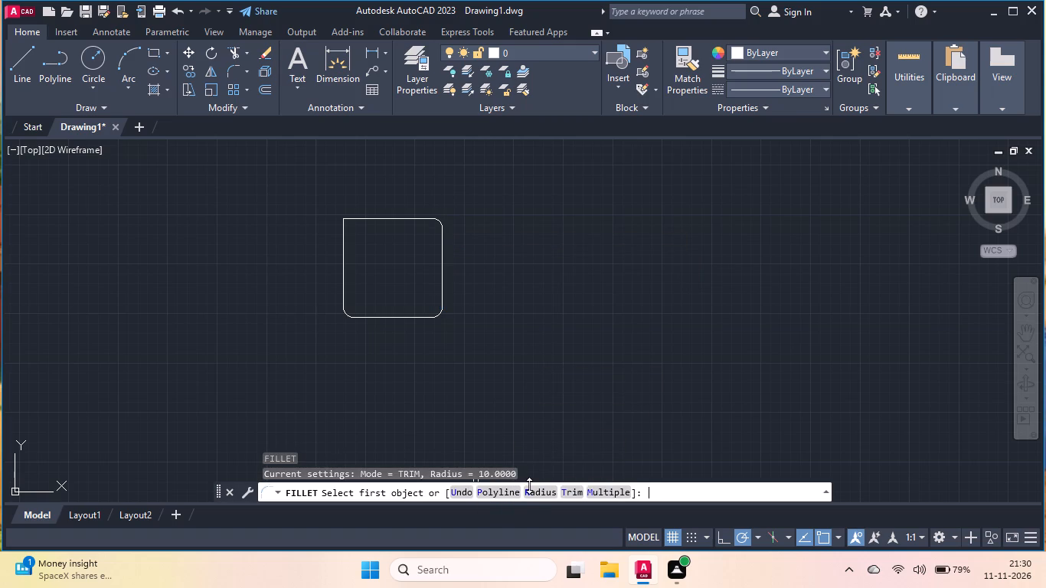
pyautogui.click(530, 488)
pyautogui.click(530, 488)
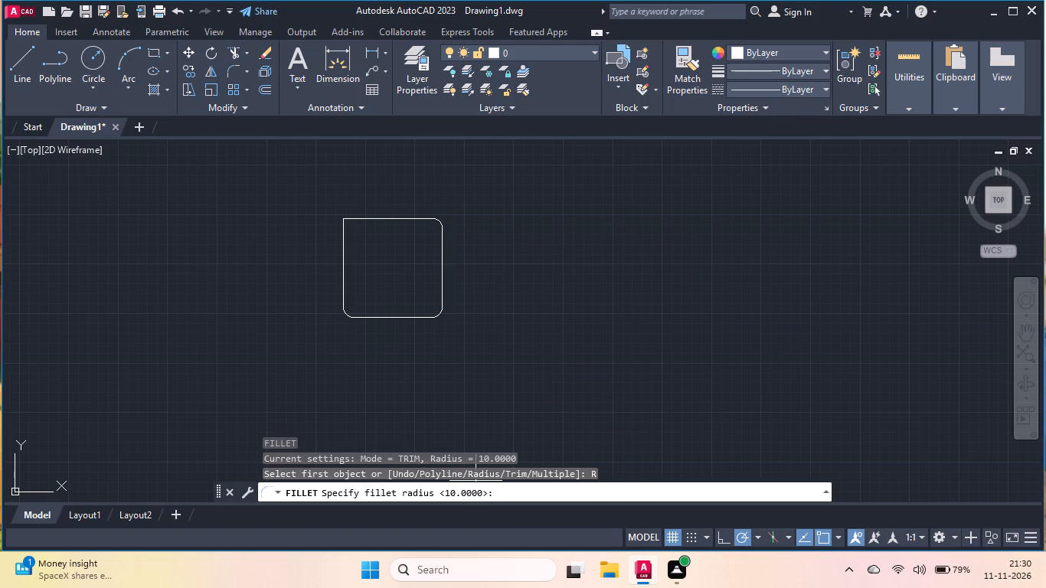
pyautogui.write('10')
pyautogui.press('Return')
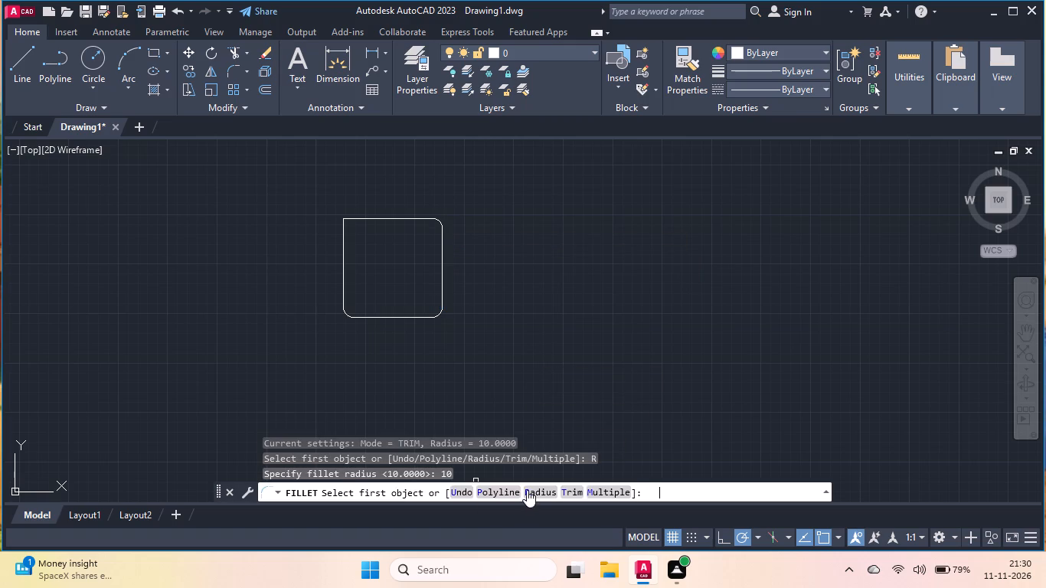
pyautogui.click(351, 219)
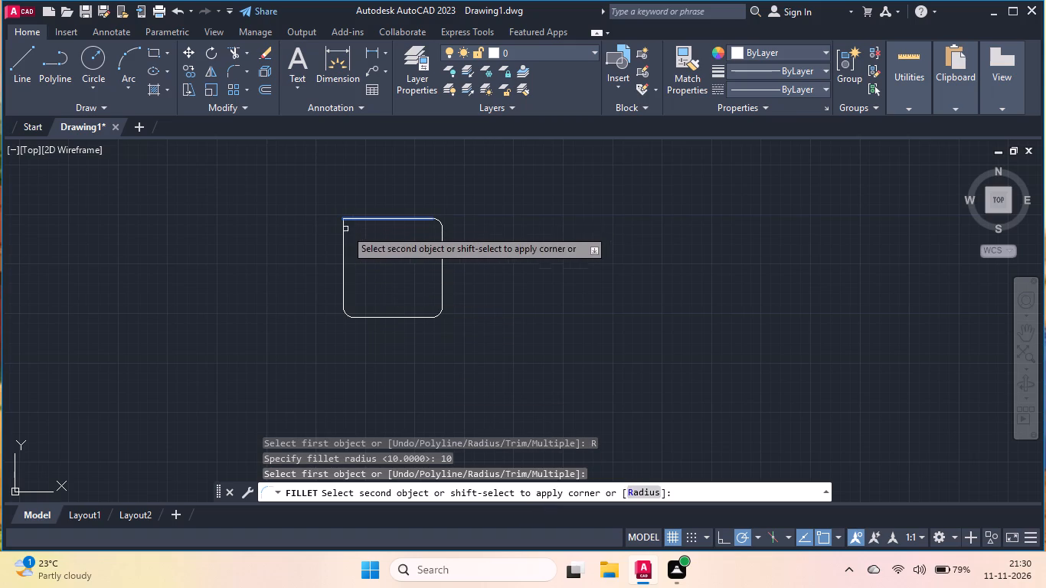
pyautogui.click(343, 233)
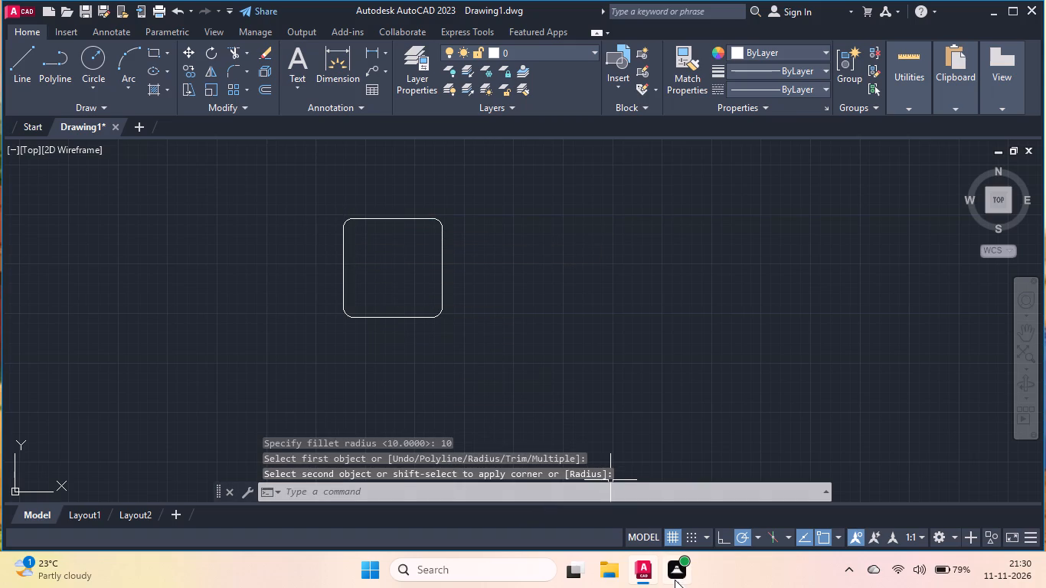
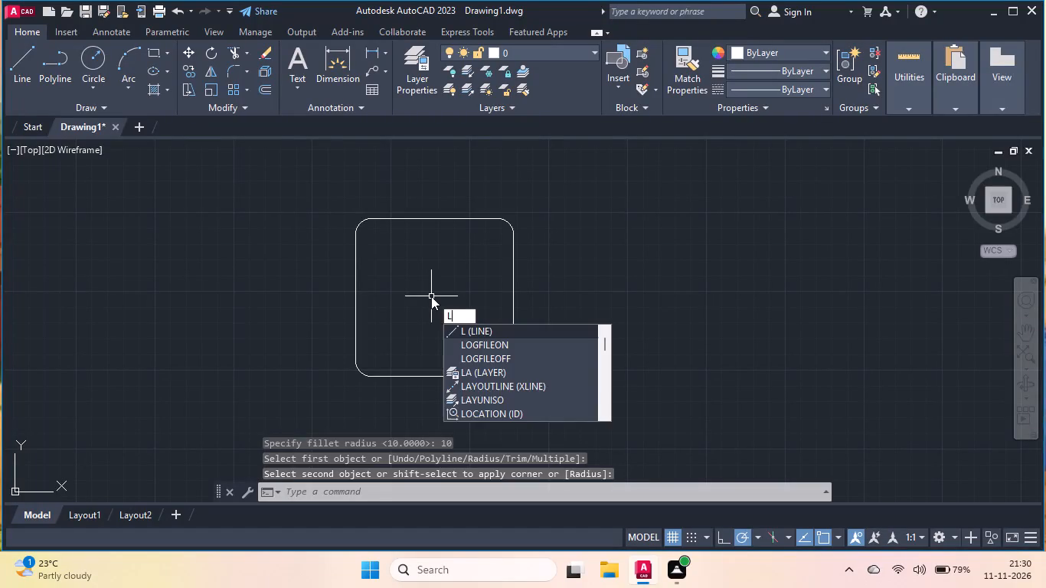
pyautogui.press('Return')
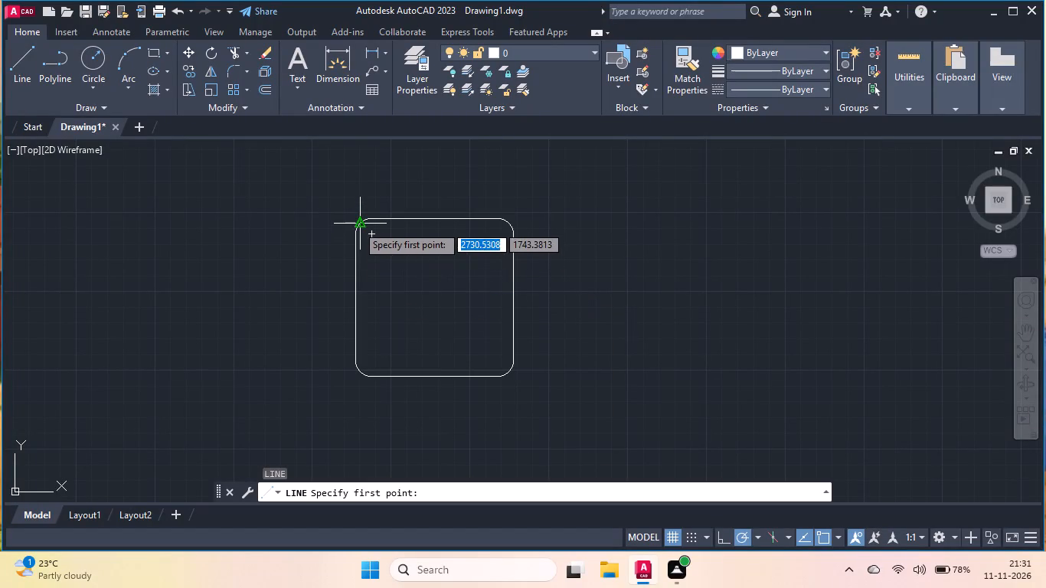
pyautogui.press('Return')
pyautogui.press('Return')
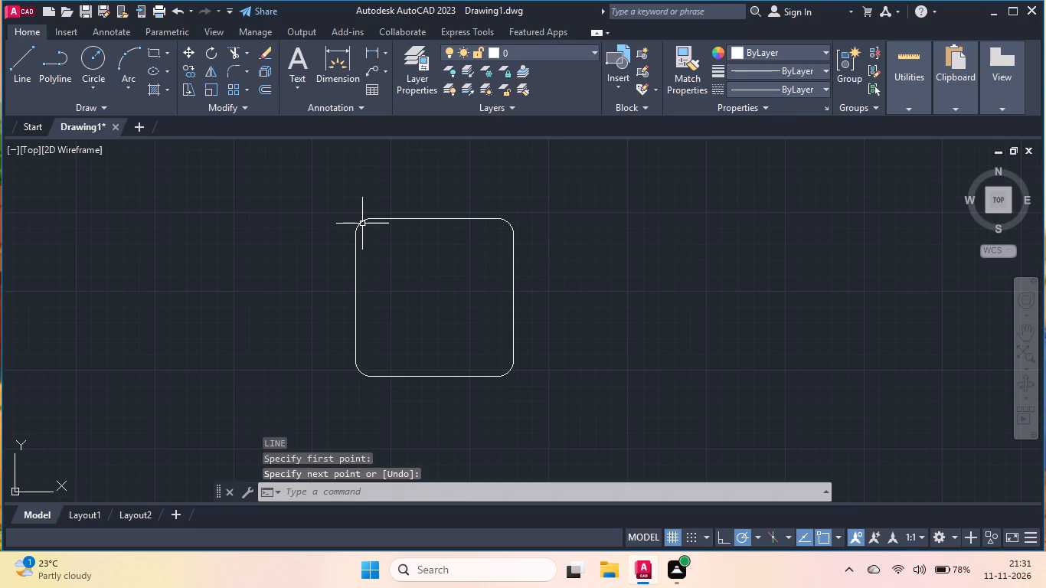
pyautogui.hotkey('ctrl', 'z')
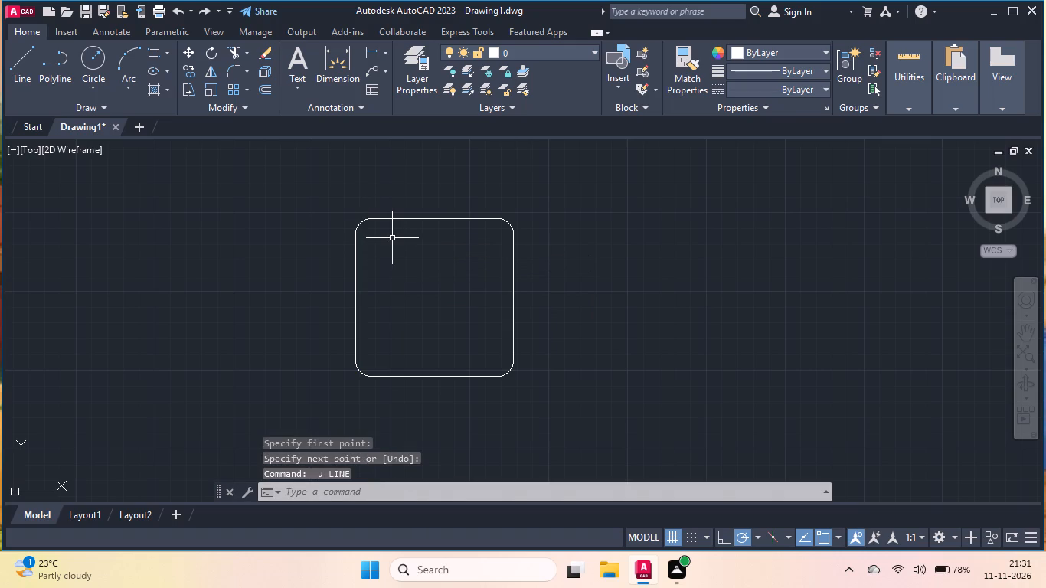
# Undo the radius 10 fillets on all four corners, restoring the plain square.
pyautogui.hotkey('ctrl', 'z')
pyautogui.hotkey('ctrl', 'z')
pyautogui.hotkey('ctrl', 'z')
pyautogui.hotkey('ctrl', 'z')
pyautogui.hotkey('ctrl', 'z')
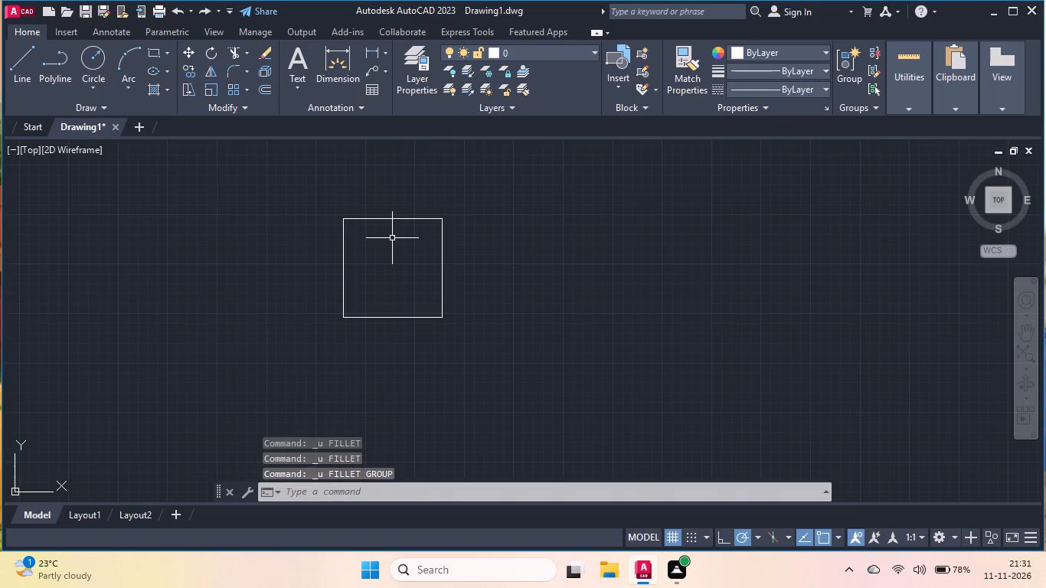
# Fillet the square's lower-left corner with a radius of 15.
pyautogui.click(227, 61)
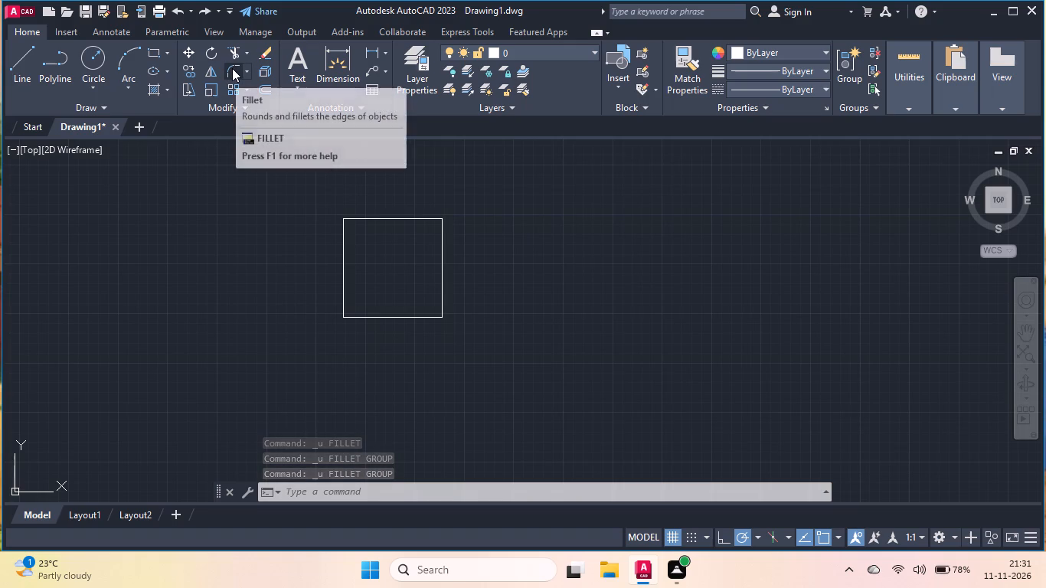
pyautogui.click(234, 60)
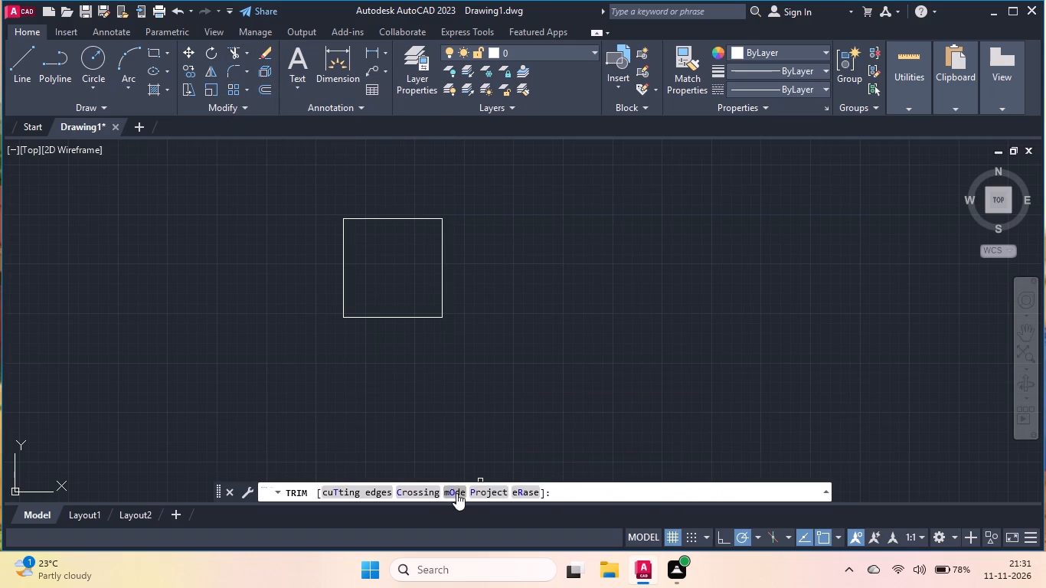
pyautogui.click(229, 72)
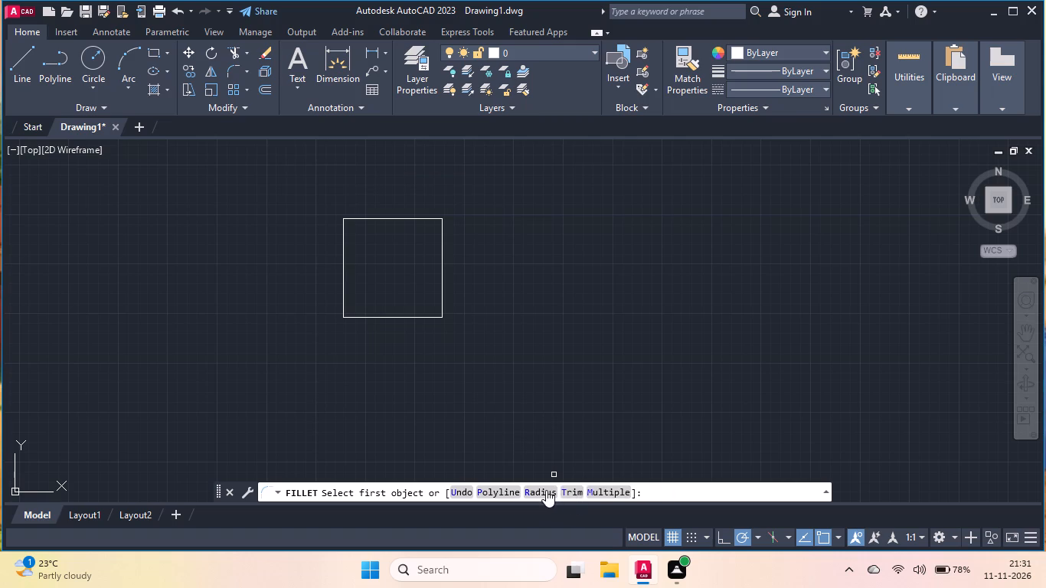
pyautogui.click(546, 490)
pyautogui.click(546, 490)
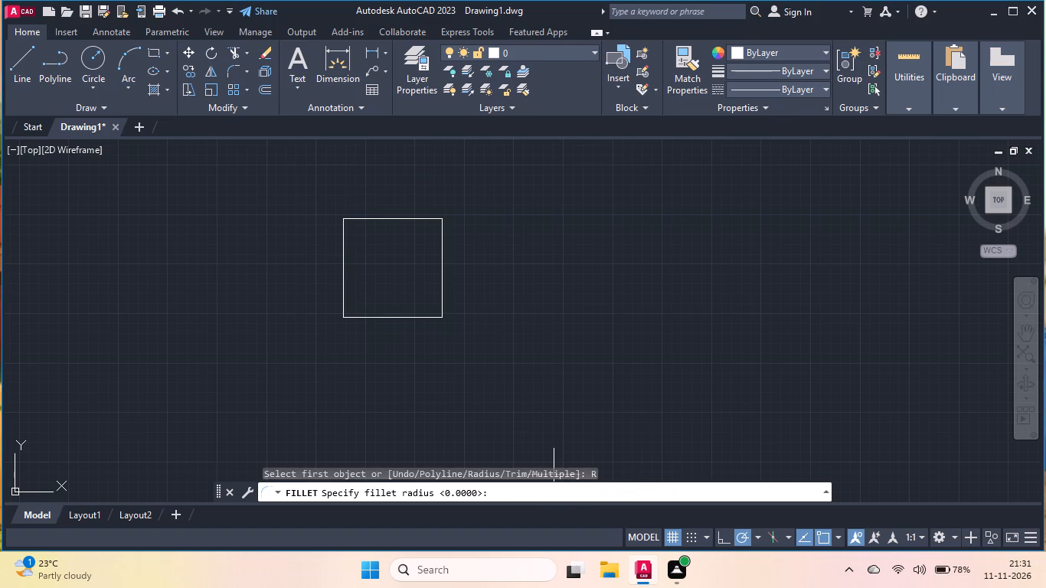
pyautogui.press('1')
pyautogui.press('5')
pyautogui.press('Return')
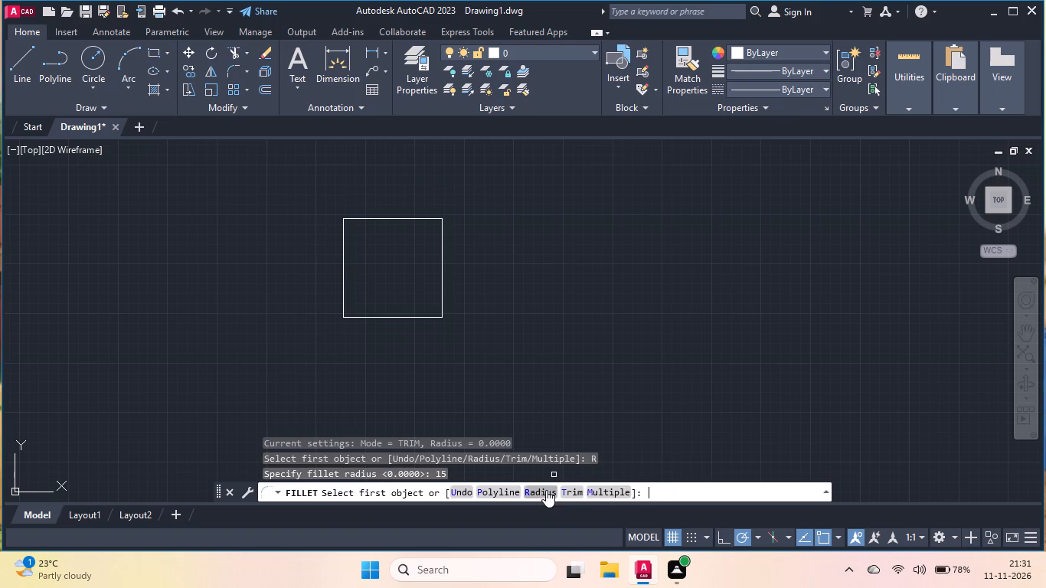
pyautogui.click(352, 317)
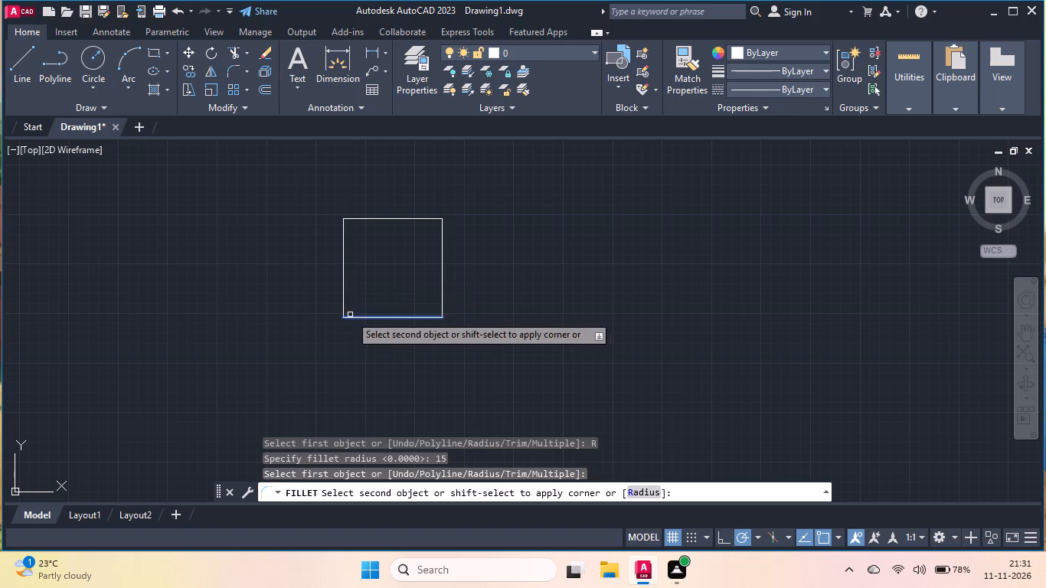
pyautogui.click(344, 309)
# Fillet the square's lower-right corner with a radius of 15.
pyautogui.press('Return')
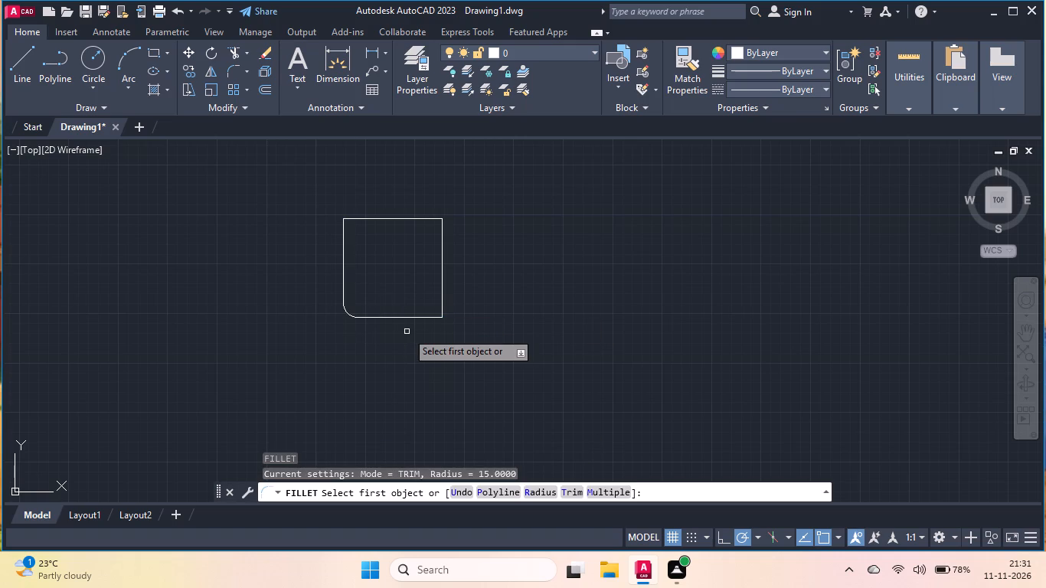
pyautogui.click(534, 492)
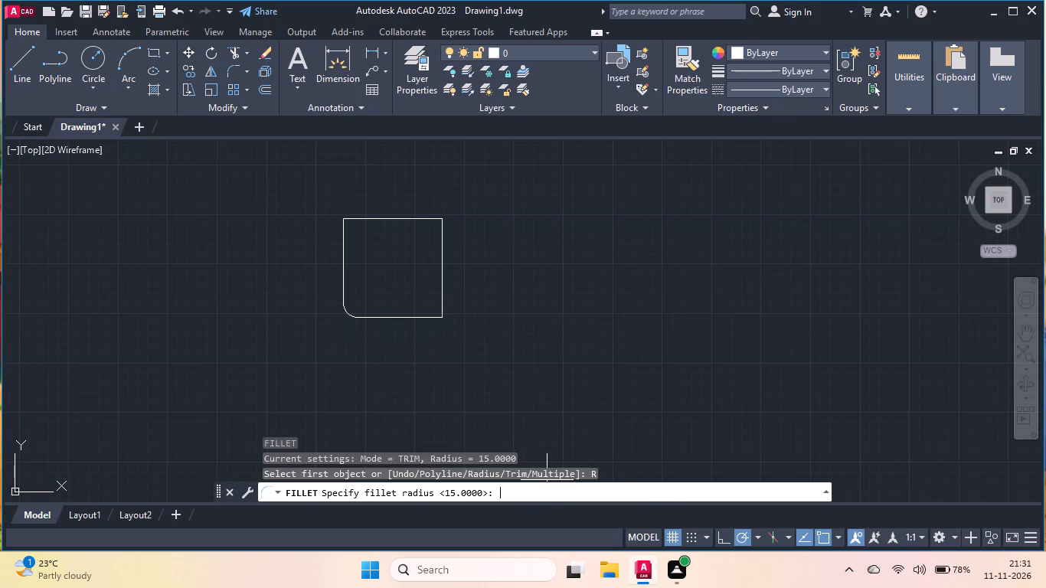
pyautogui.press('1')
pyautogui.press('5')
pyautogui.press('Return')
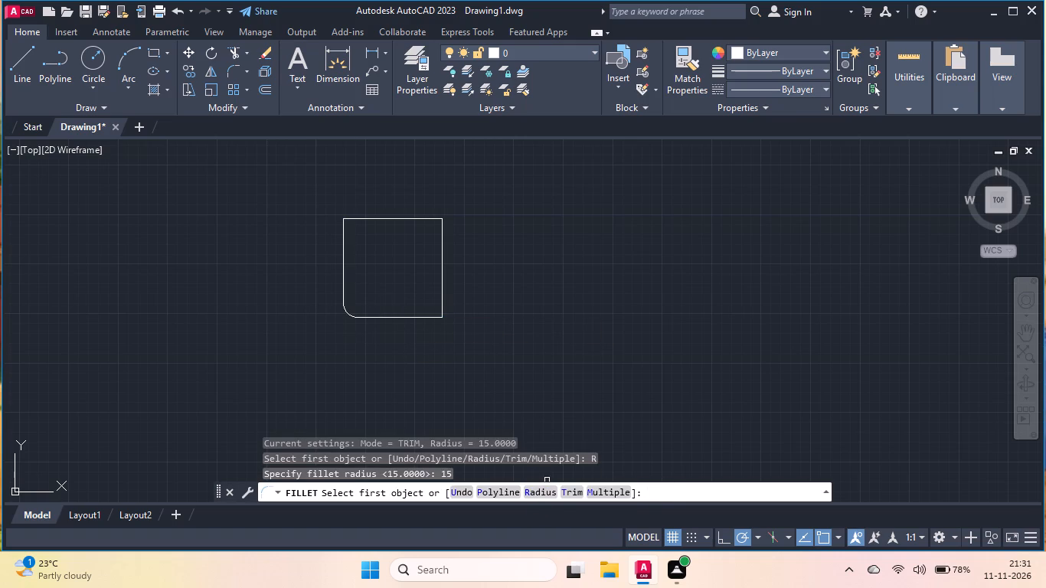
pyautogui.click(425, 316)
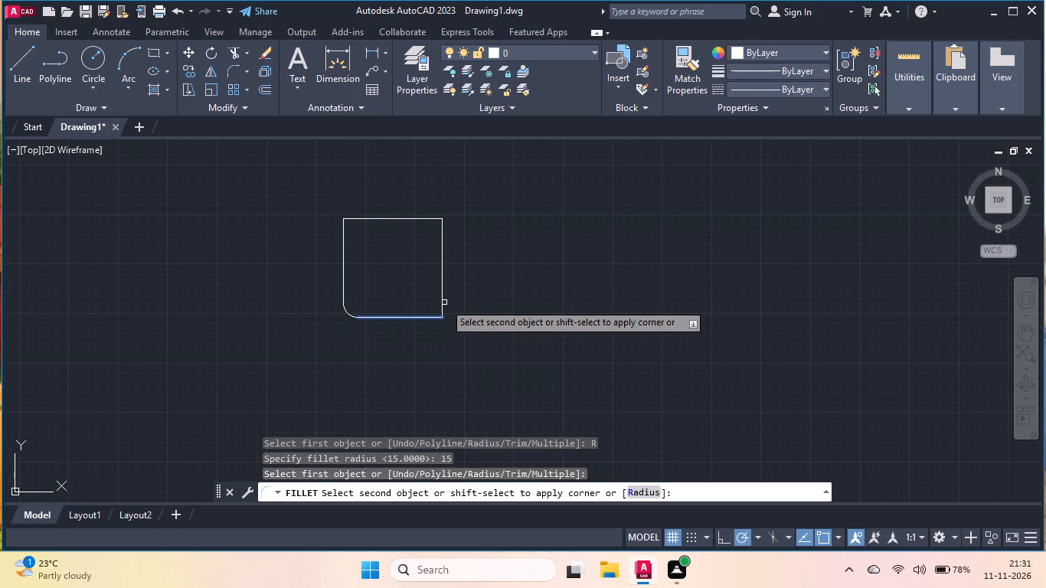
pyautogui.click(443, 304)
# Fillet the square's upper-right corner with a radius of 15.
pyautogui.press('Return')
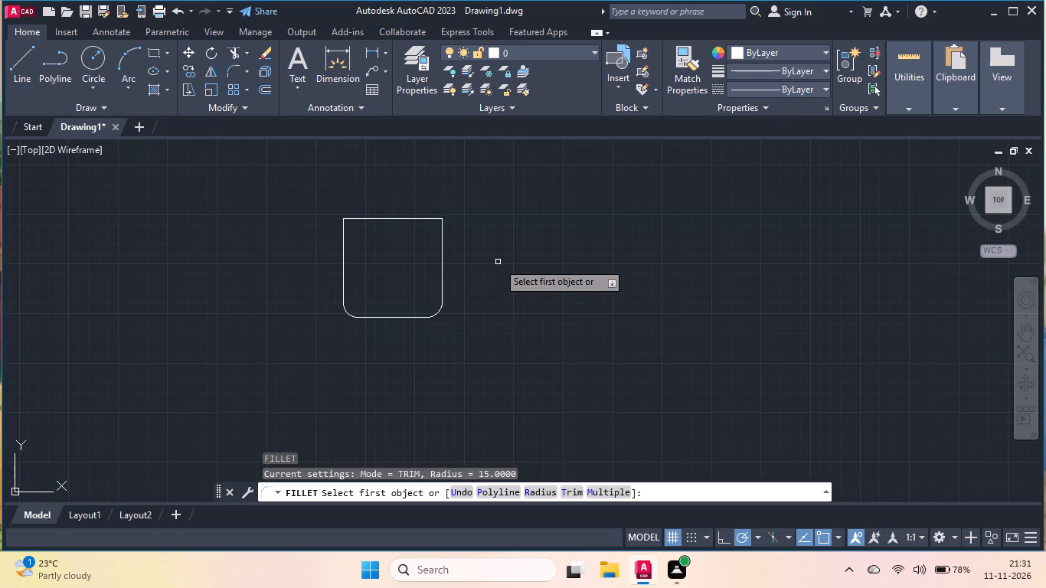
pyautogui.click(525, 491)
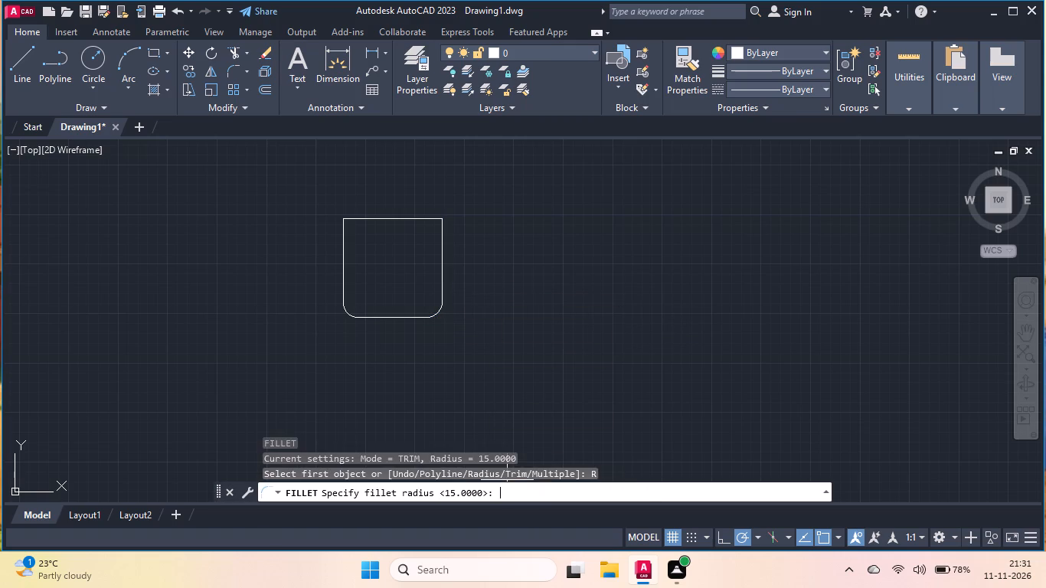
pyautogui.click(525, 491)
pyautogui.press('1')
pyautogui.press('5')
pyautogui.press('Return')
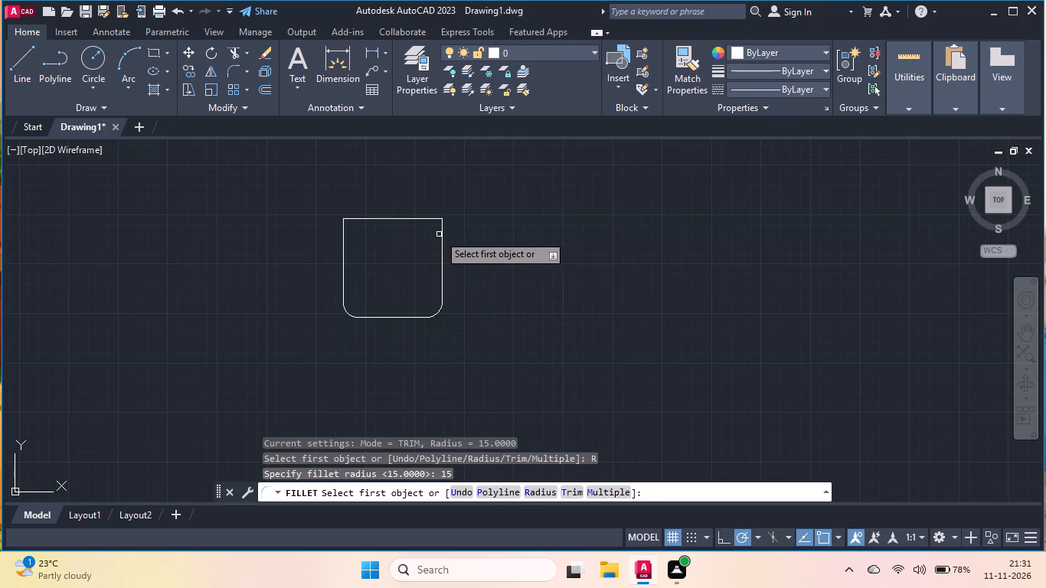
pyautogui.click(443, 235)
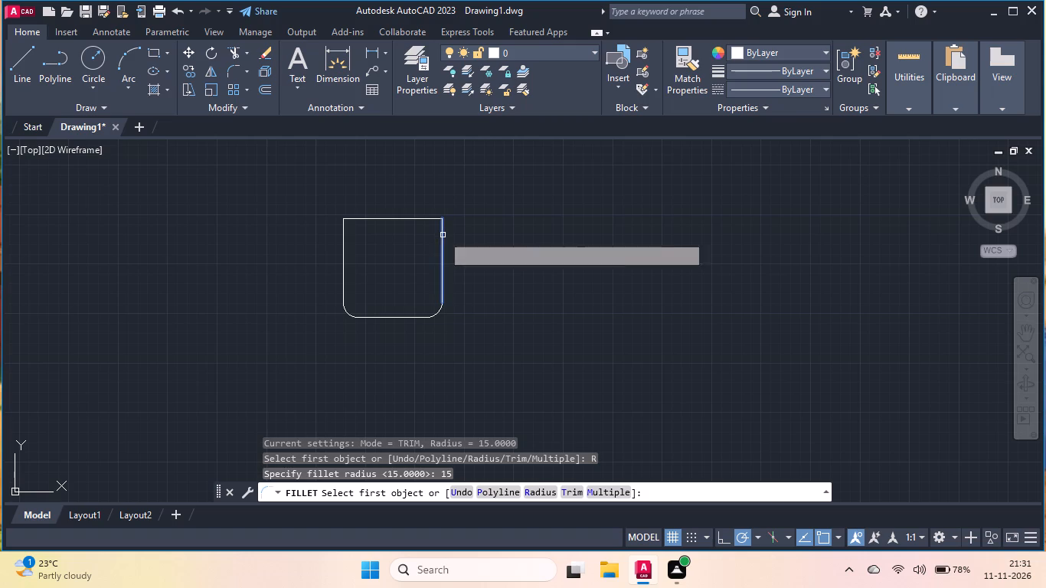
pyautogui.click(433, 220)
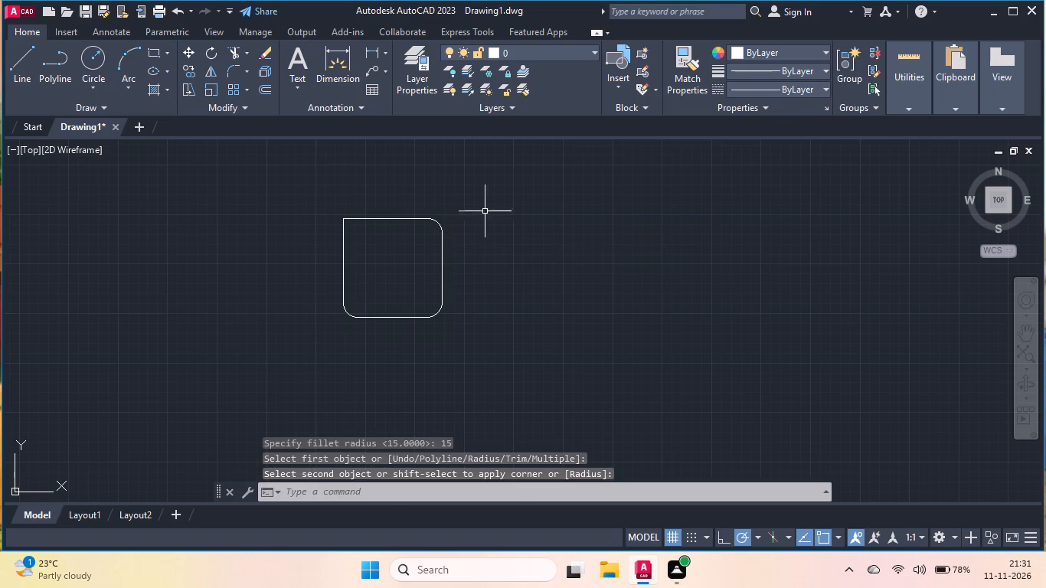
# Fillet the square's upper-left corner with a radius of 15.
pyautogui.press('Return')
pyautogui.click(544, 486)
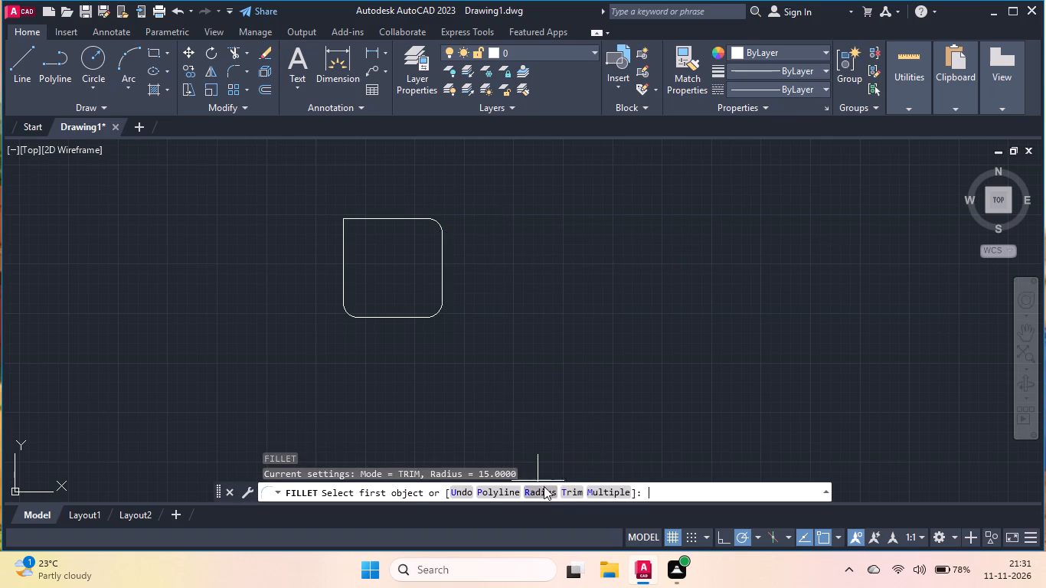
pyautogui.click(539, 493)
pyautogui.press('1')
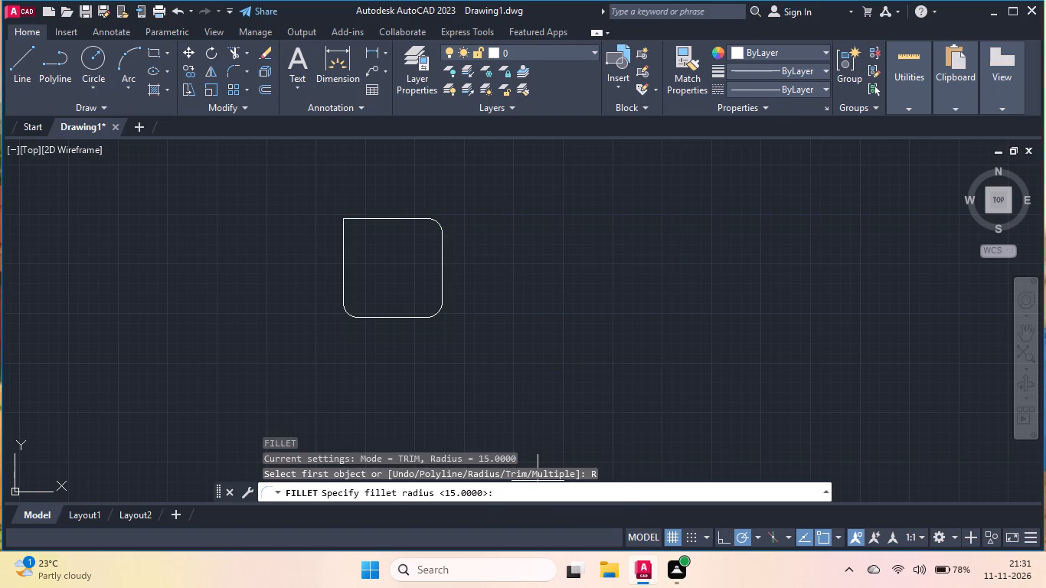
pyautogui.press('5')
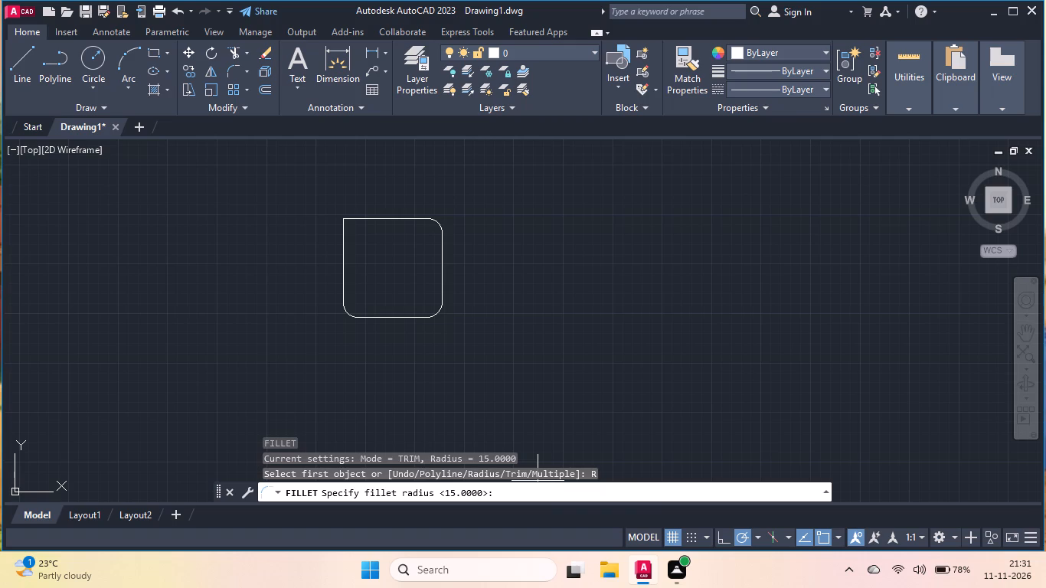
pyautogui.doubleClick(521, 489)
pyautogui.press('1')
pyautogui.press('5')
pyautogui.press('Return')
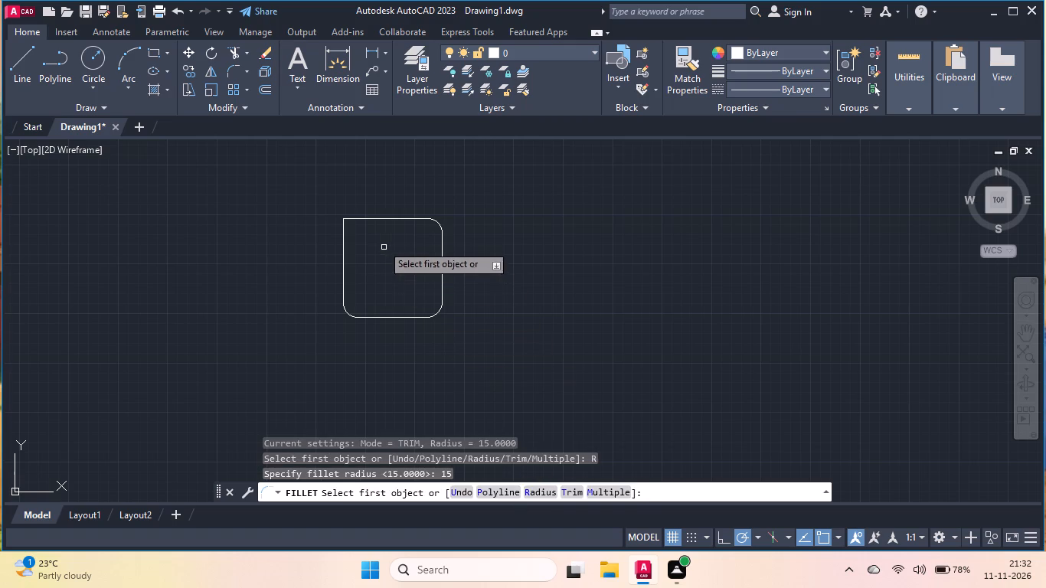
pyautogui.click(368, 220)
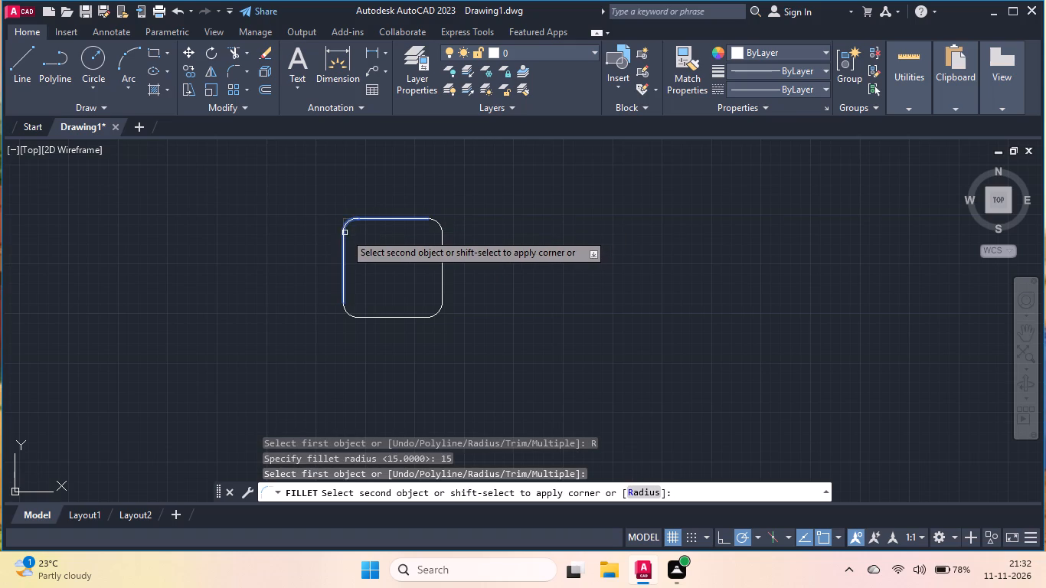
pyautogui.click(343, 234)
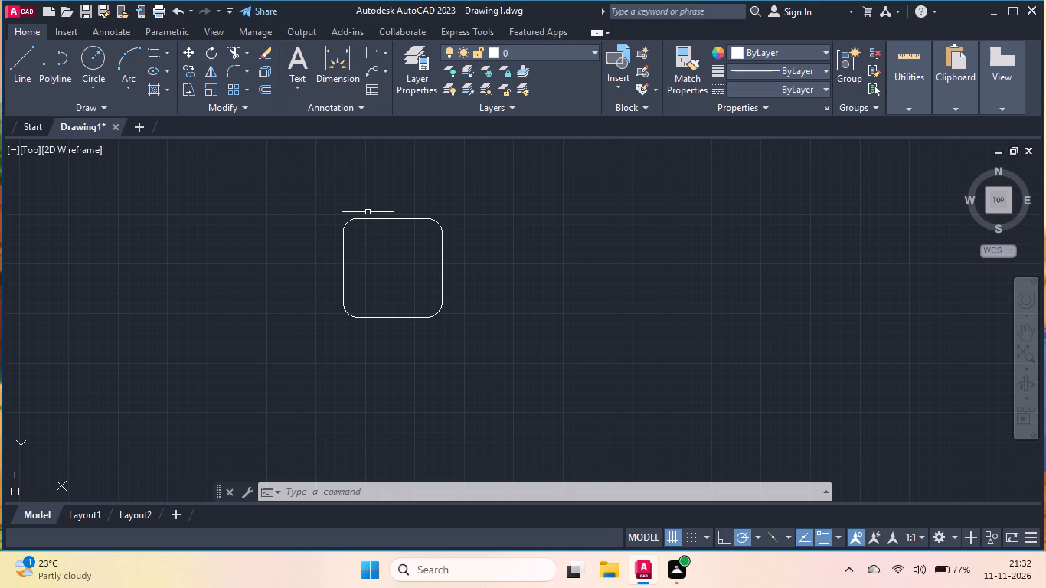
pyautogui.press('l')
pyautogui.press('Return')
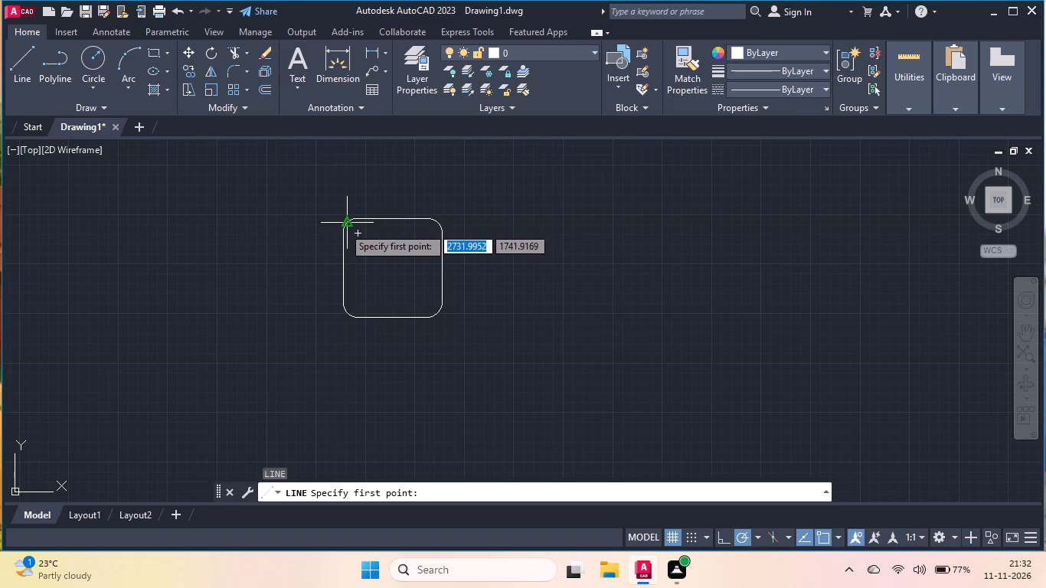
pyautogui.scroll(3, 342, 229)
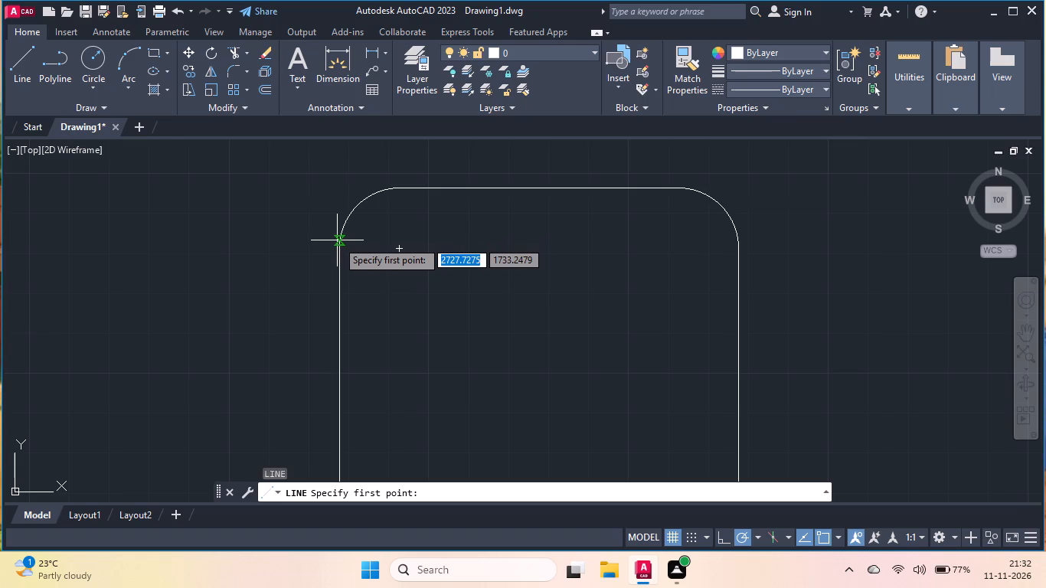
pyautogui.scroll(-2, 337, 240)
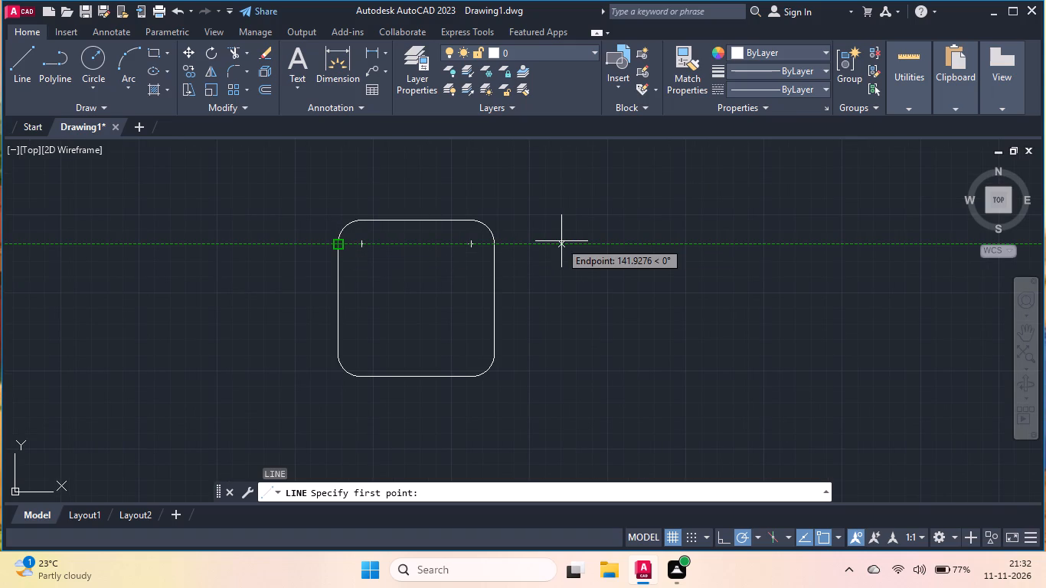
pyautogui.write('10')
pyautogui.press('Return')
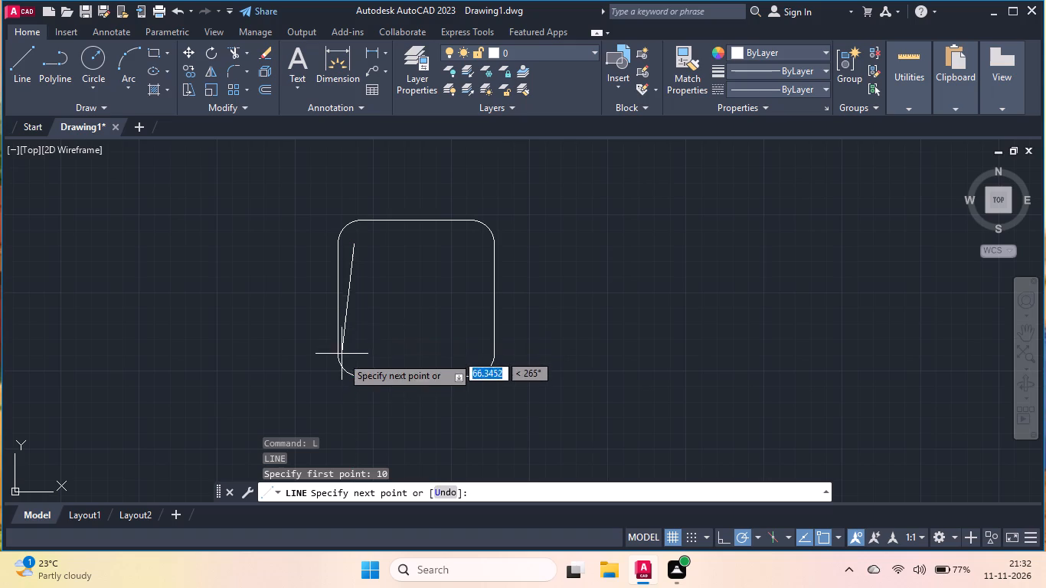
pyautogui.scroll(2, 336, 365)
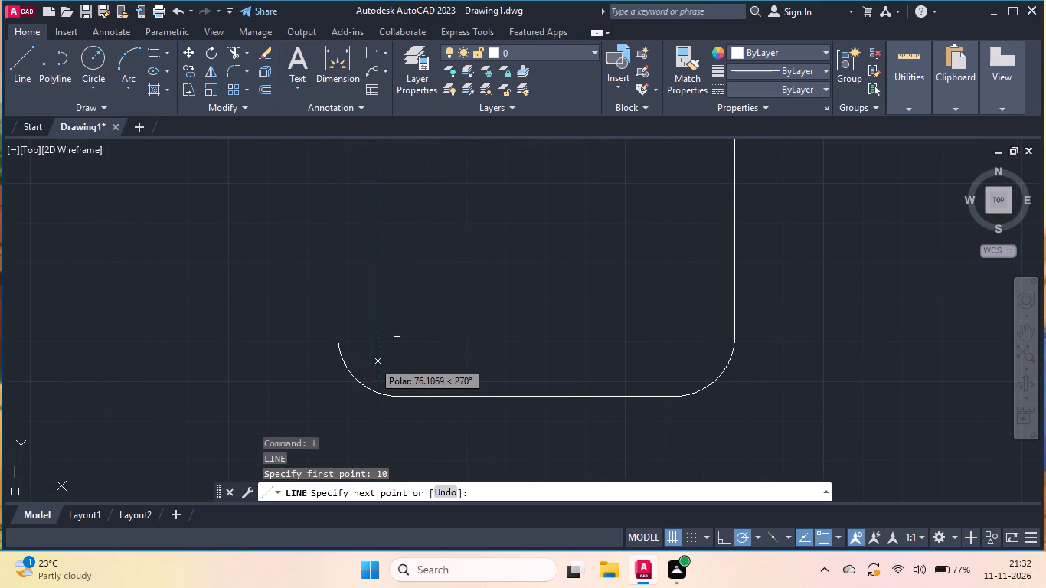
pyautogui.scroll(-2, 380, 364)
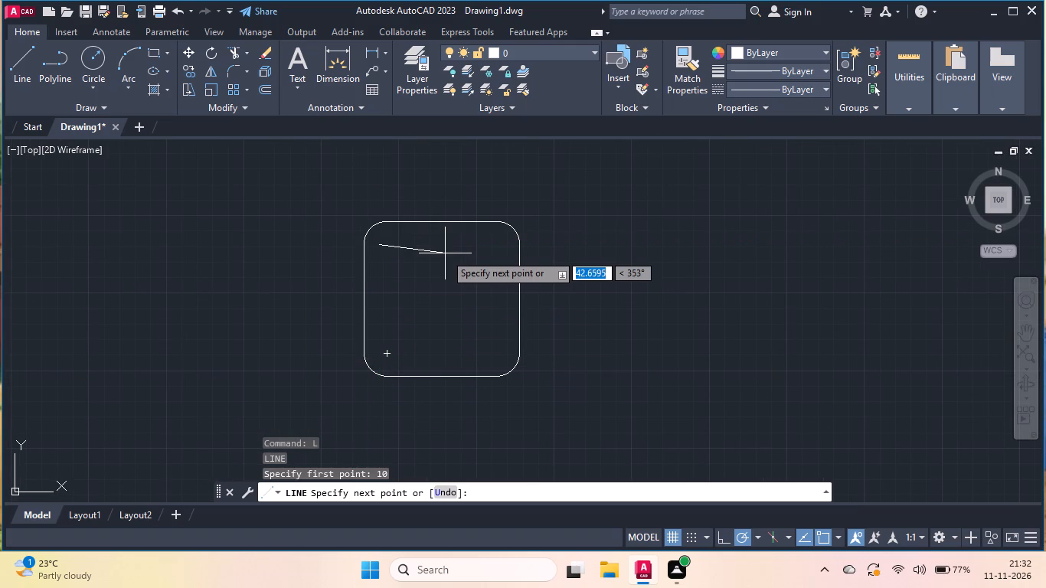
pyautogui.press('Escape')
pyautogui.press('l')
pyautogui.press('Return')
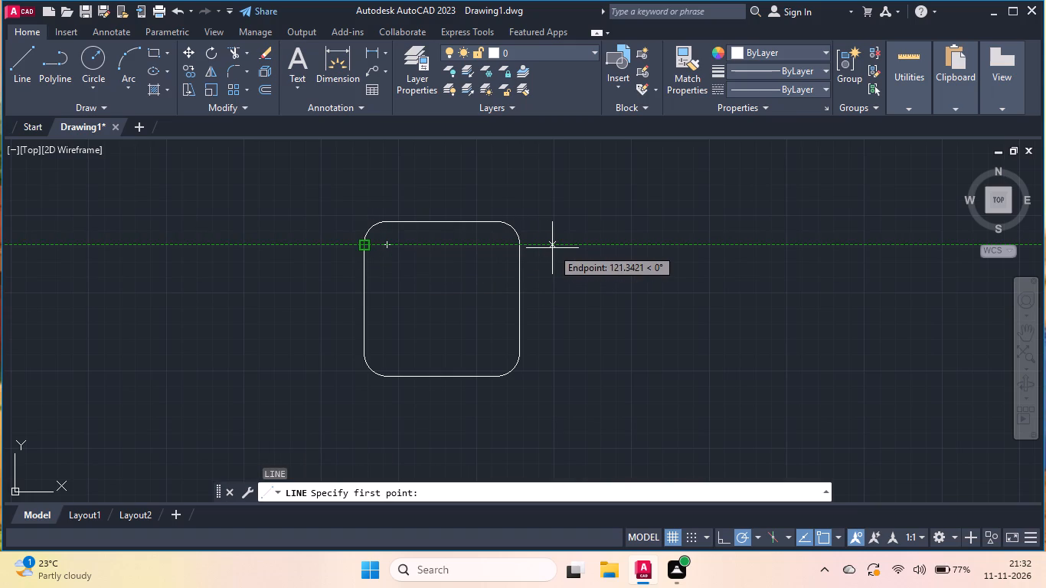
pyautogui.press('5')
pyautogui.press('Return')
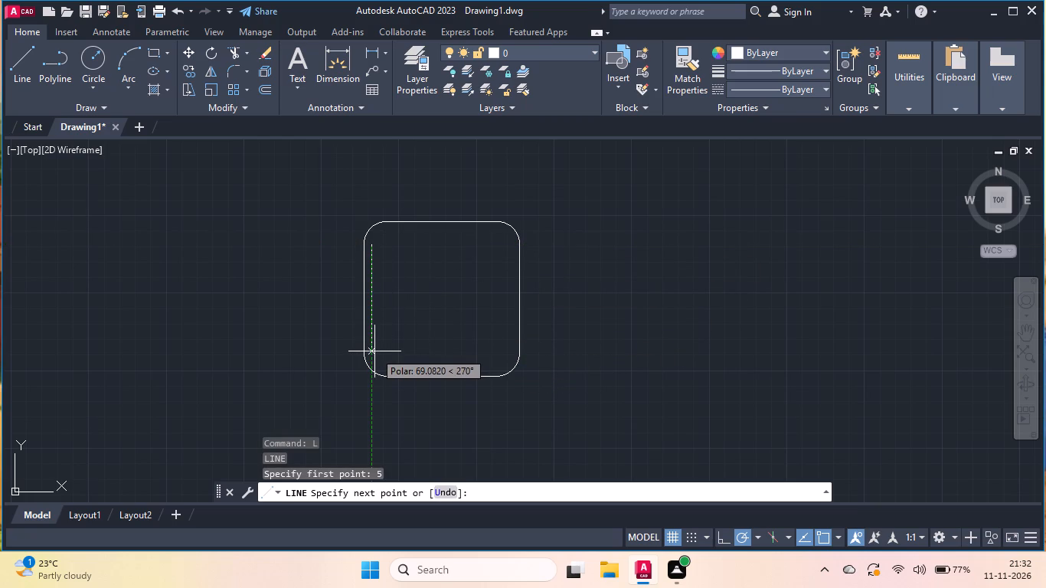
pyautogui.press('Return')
# Draw a vertical line about 103 units long downward, starting 10 units inside the upper end of the square's left edge.
pyautogui.press('Return')
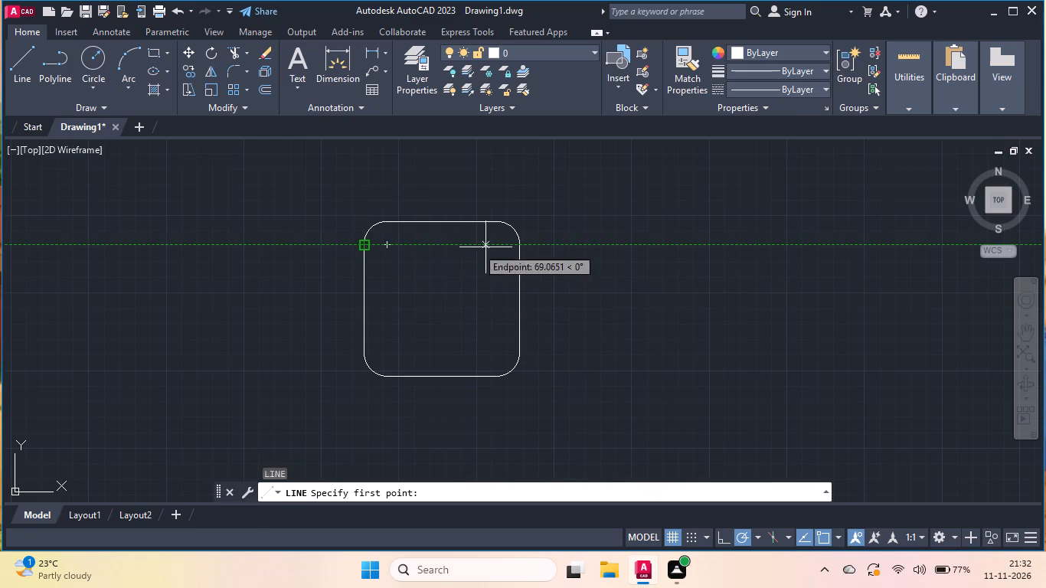
pyautogui.write('10')
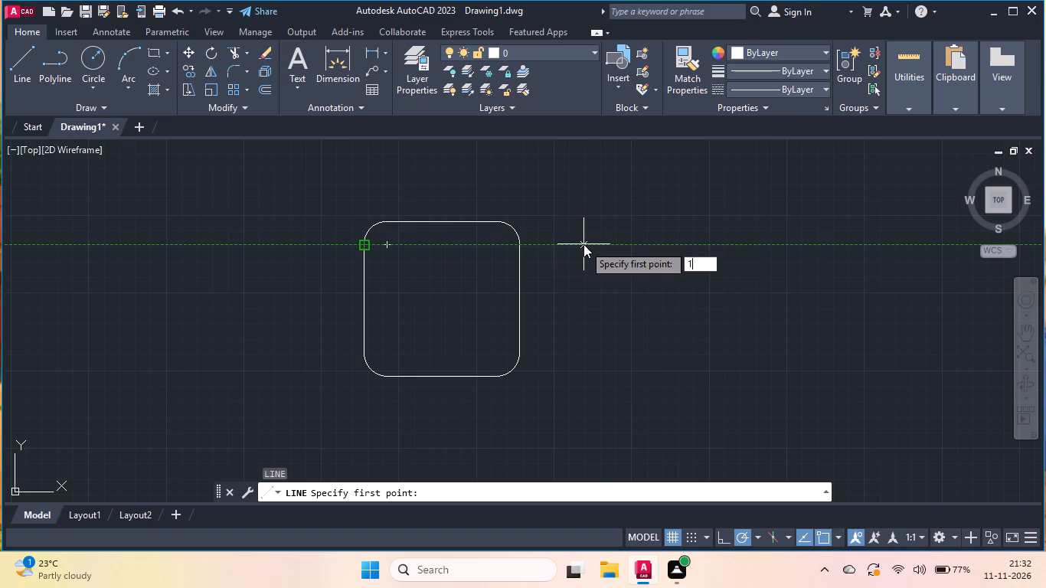
pyautogui.press('Return')
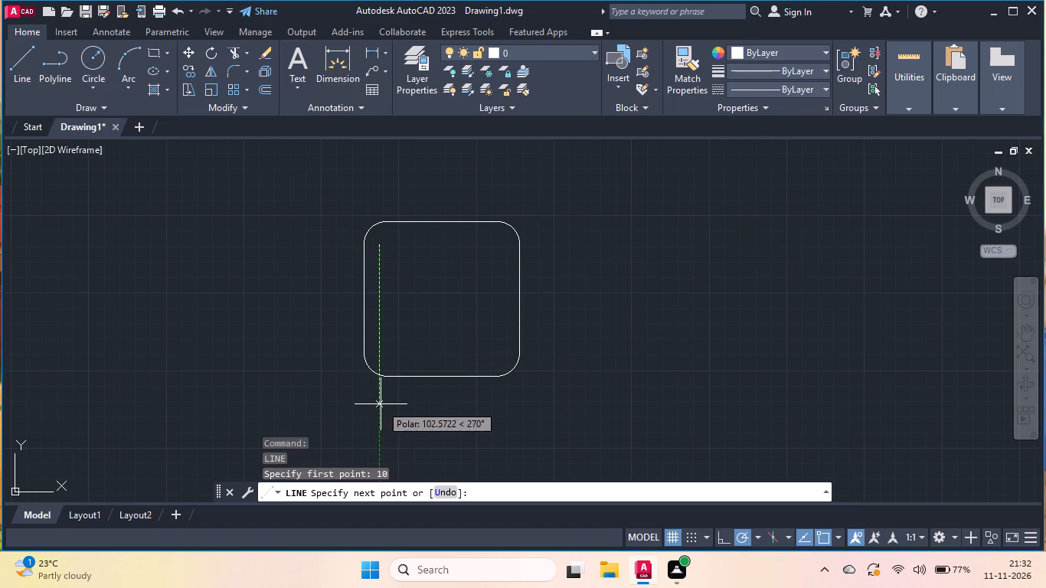
pyautogui.click(381, 404)
pyautogui.press('Return')
# Draw a 75-unit horizontal line 10 units below the top edge, running left and joining down to the inner vertical line's upper end.
pyautogui.press('Return')
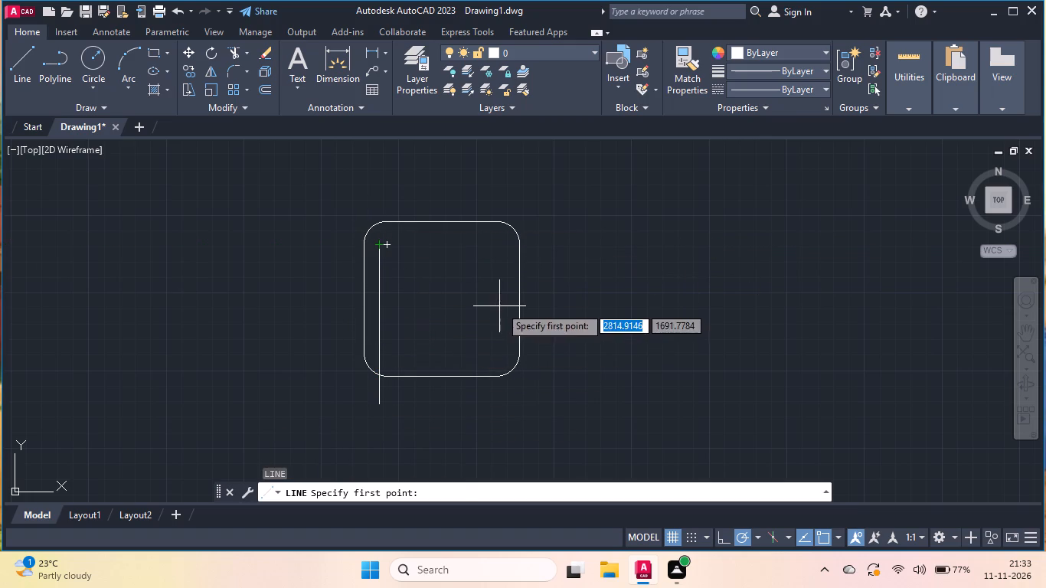
pyautogui.press('Return')
pyautogui.press('Return')
pyautogui.press('Return')
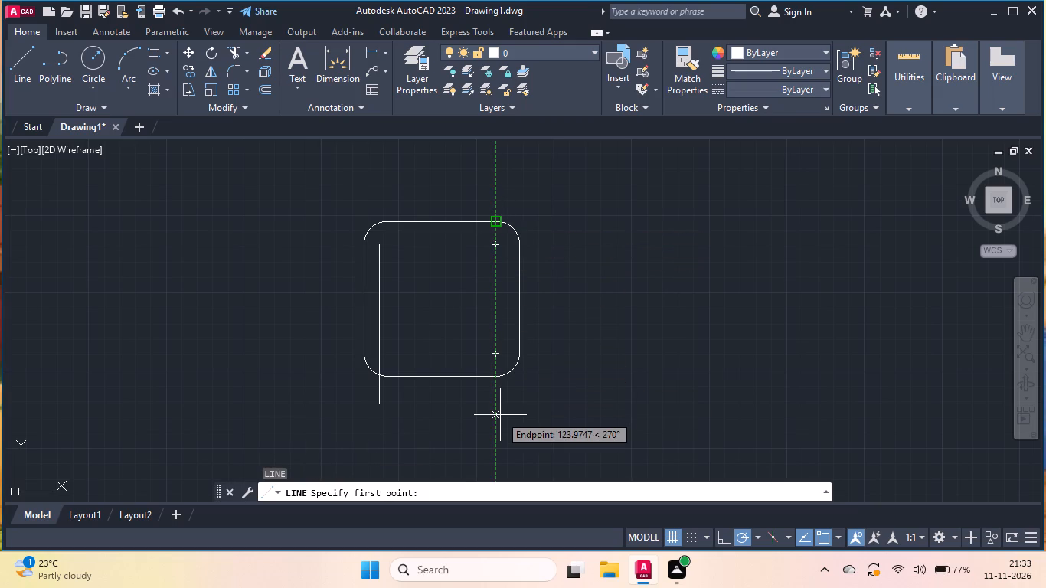
pyautogui.write('10')
pyautogui.press('Return')
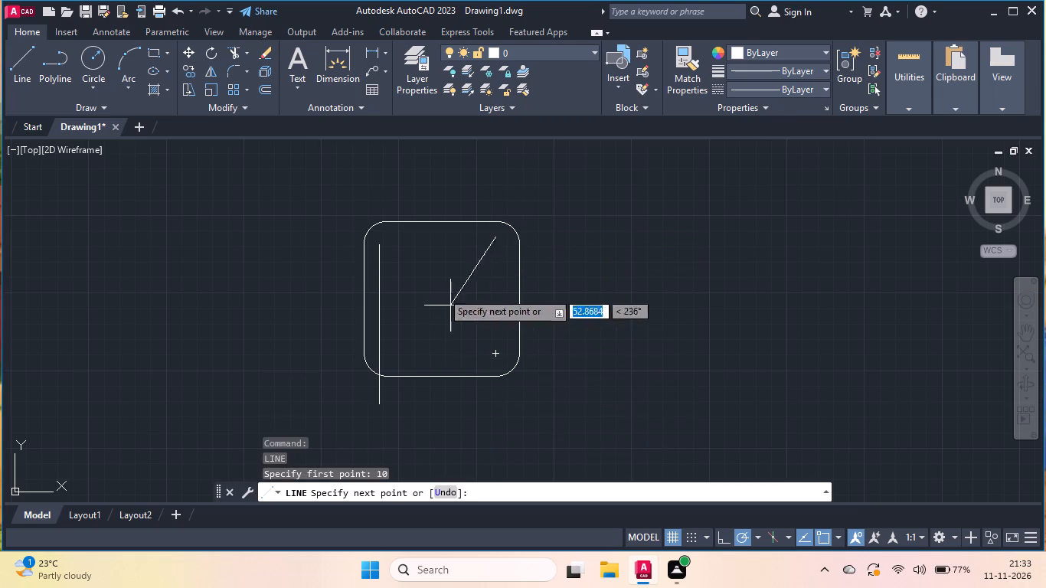
pyautogui.scroll(2, 381, 236)
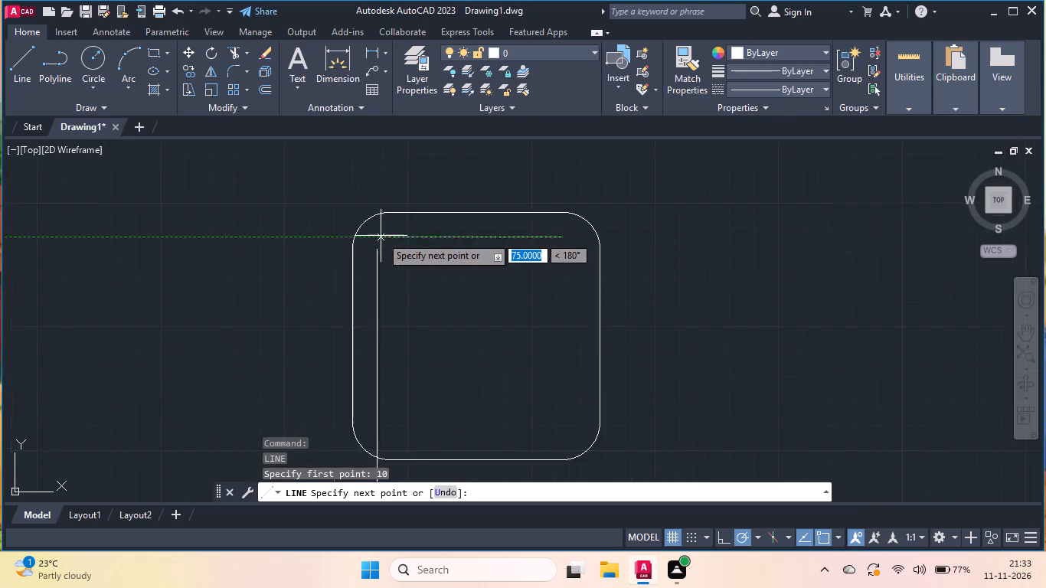
pyautogui.scroll(2, 381, 236)
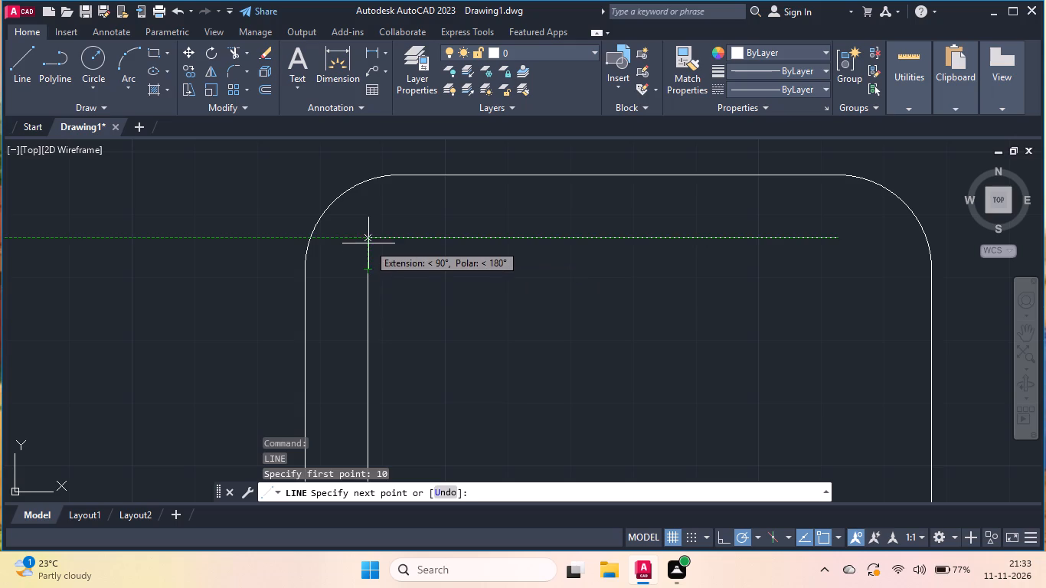
pyautogui.click(368, 237)
pyautogui.click(368, 270)
pyautogui.press('Return')
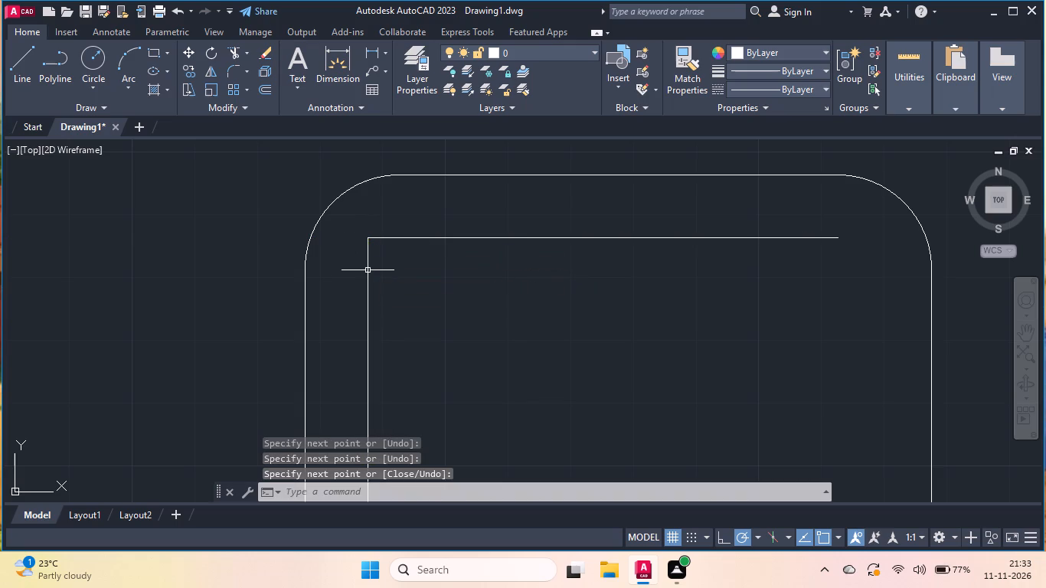
# Draw a vertical line 10 units inside the right edge, from its lower end up to the inner top line's level, joined to that line's end.
pyautogui.scroll(-3, 423, 212)
pyautogui.press('Return')
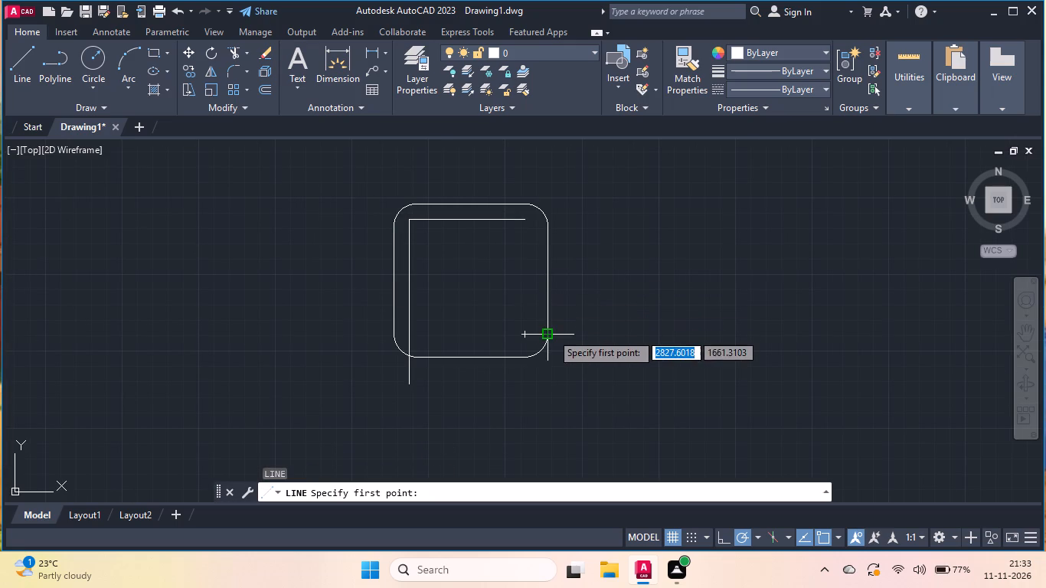
pyautogui.press('1')
pyautogui.press('0')
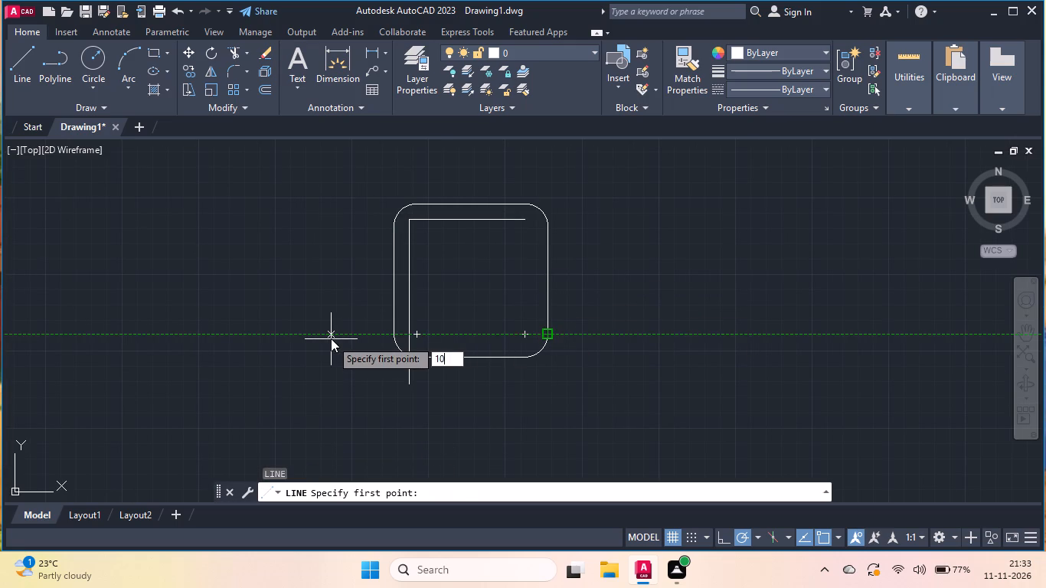
pyautogui.press('Return')
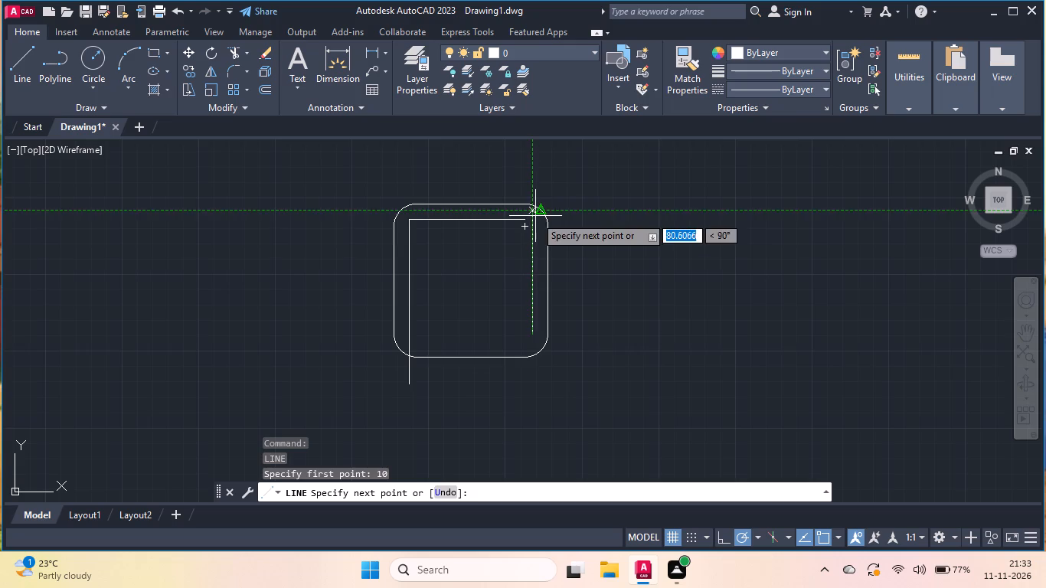
pyautogui.scroll(5, 534, 217)
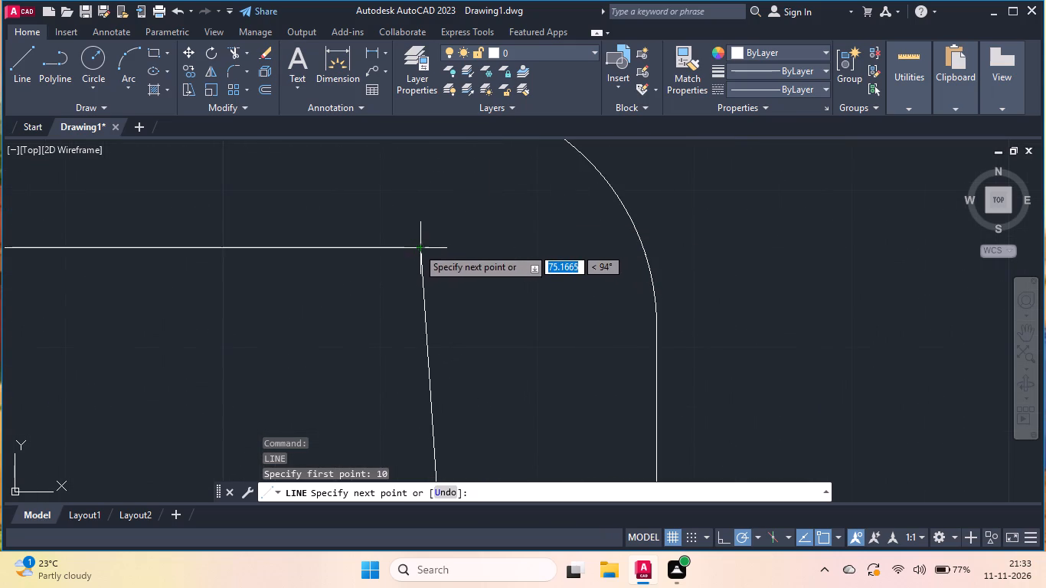
pyautogui.click(498, 247)
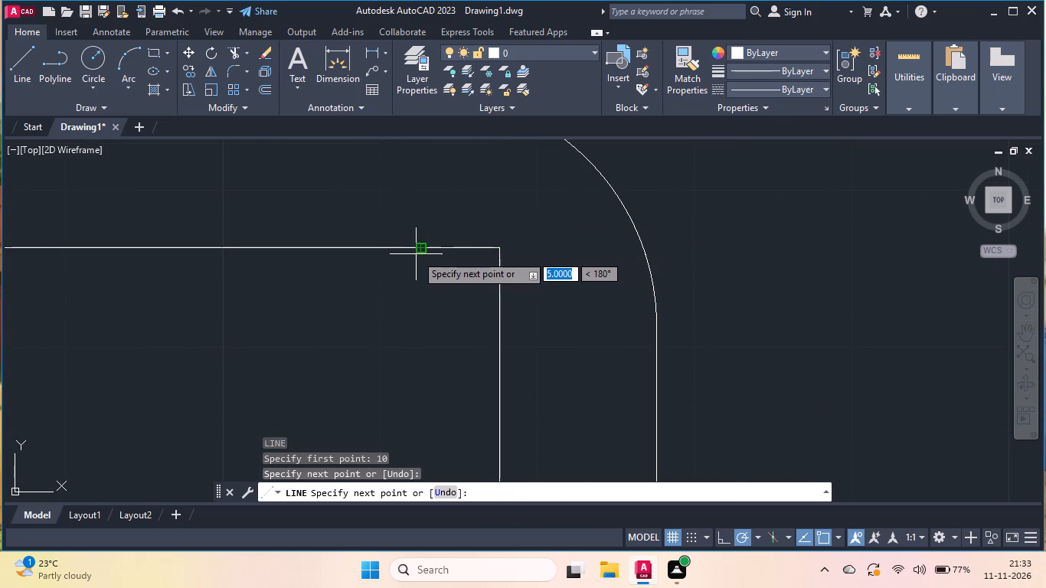
pyautogui.click(422, 248)
pyautogui.press('Return')
# Draw a 75-unit horizontal line 10 units above the bottom edge, running left to the inner left line.
pyautogui.scroll(-4, 703, 214)
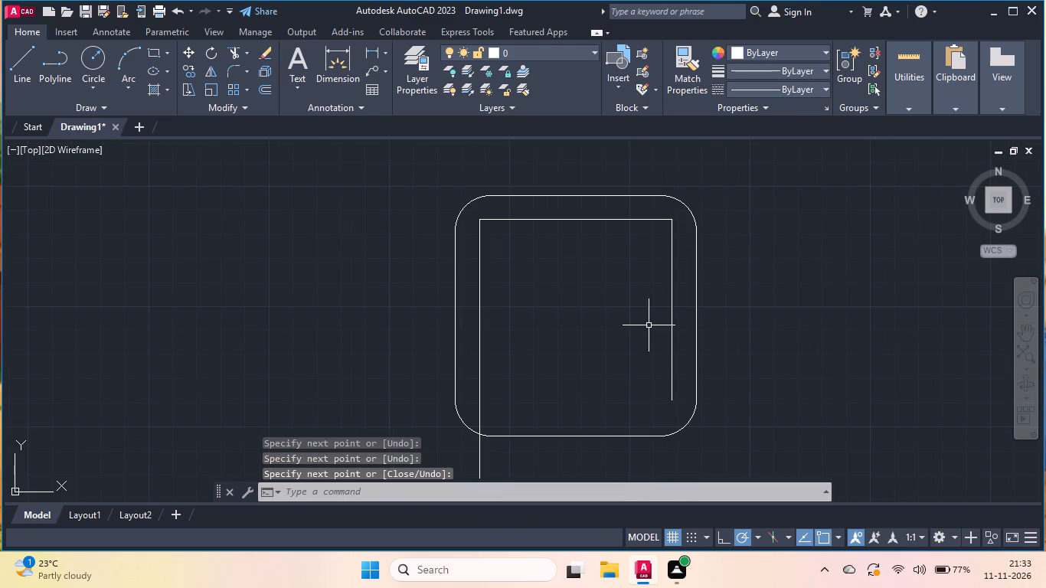
pyautogui.press('Return')
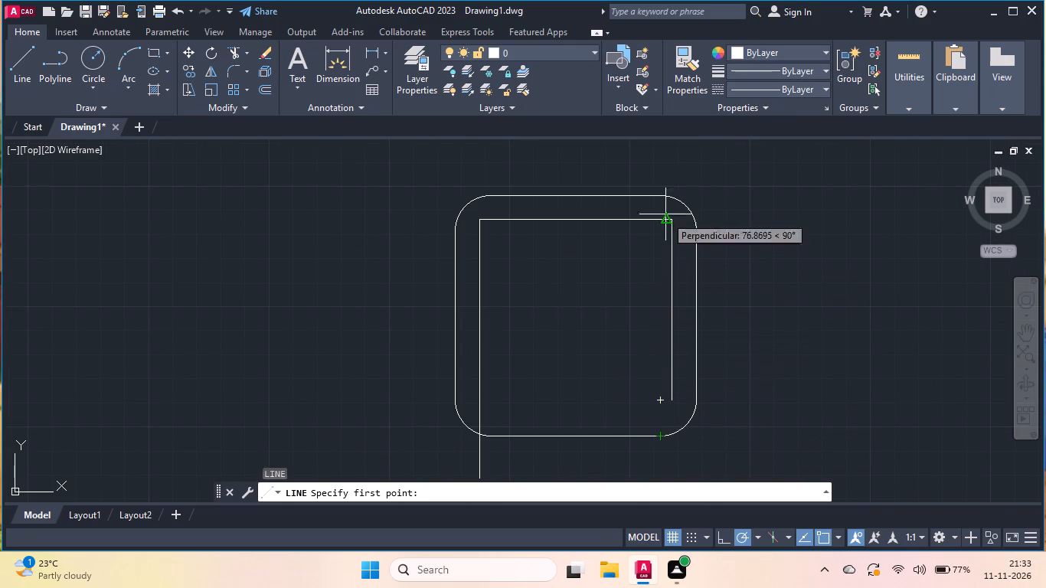
pyautogui.write('10')
pyautogui.press('Return')
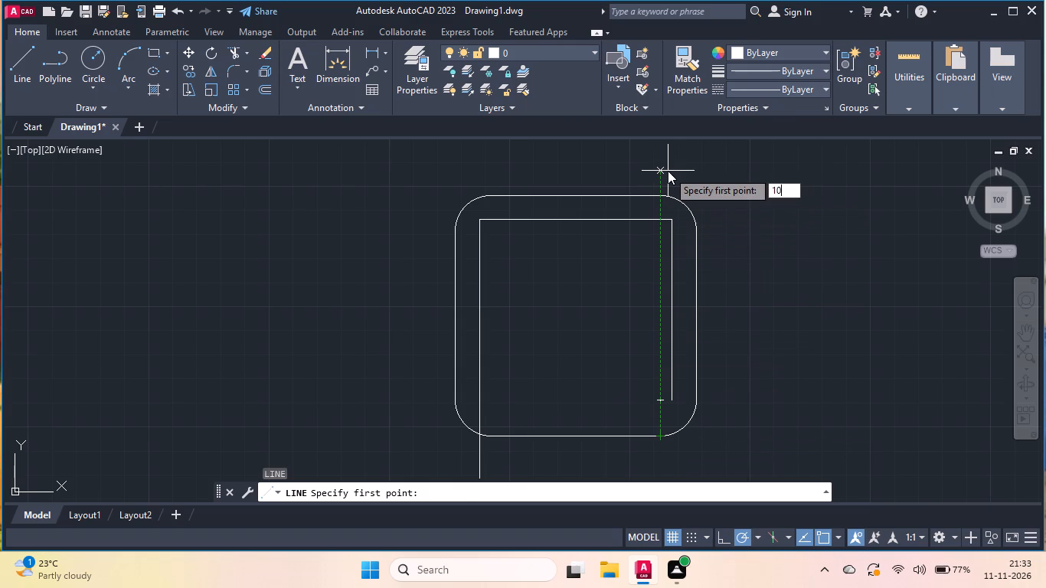
pyautogui.click(479, 410)
pyautogui.press('Return')
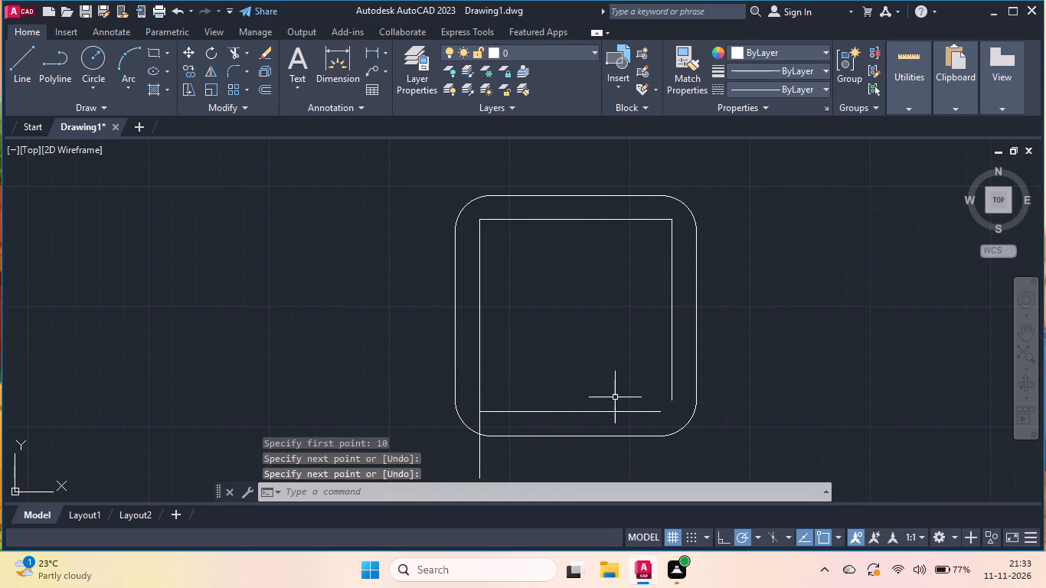
# Close the inner square's lower-right corner with lines connecting the inner right line's end to the inner bottom line's end.
pyautogui.press('Return')
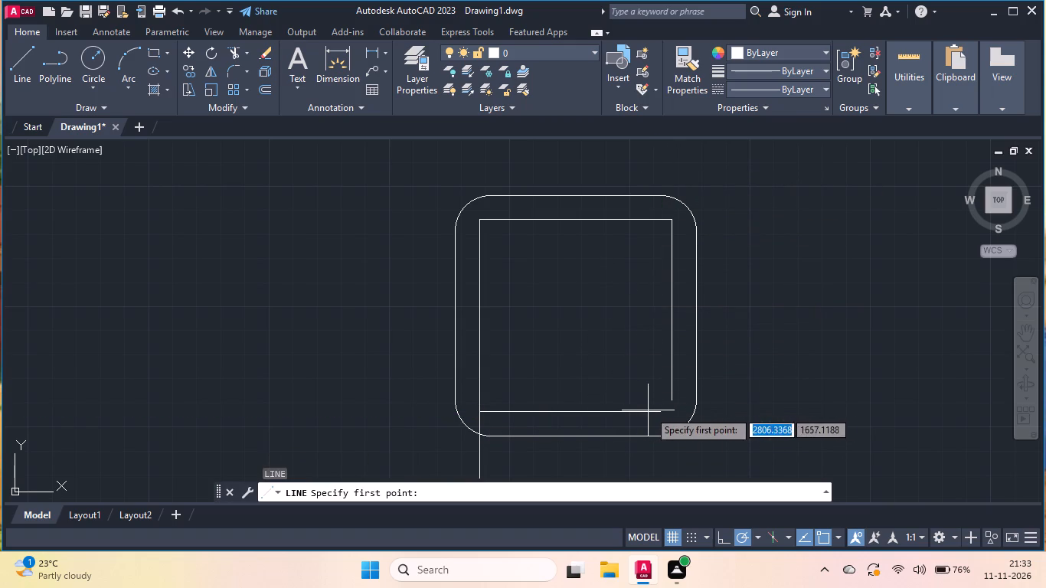
pyautogui.click(672, 401)
pyautogui.scroll(3, 674, 413)
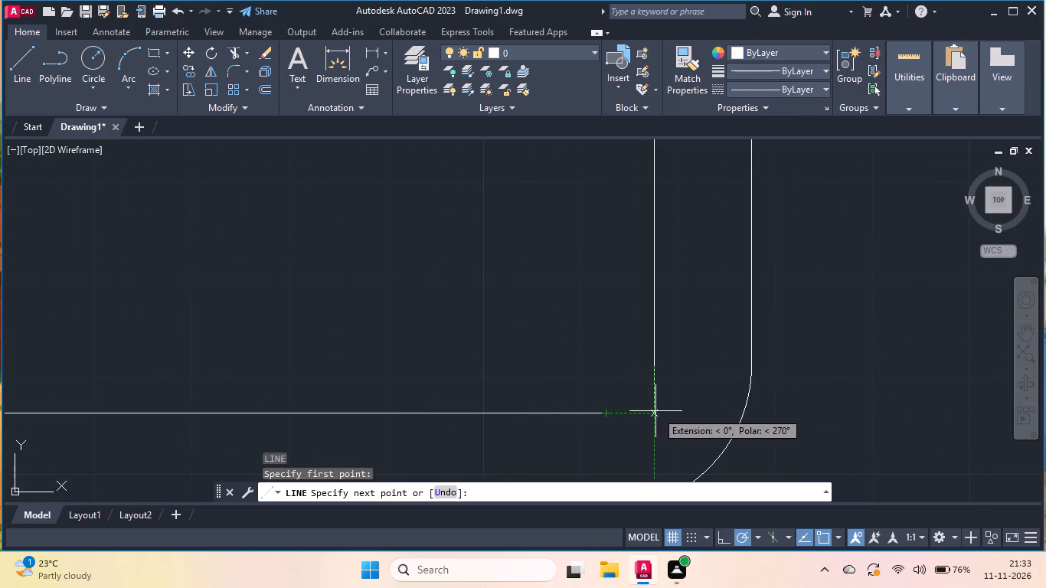
pyautogui.click(655, 411)
pyautogui.click(608, 415)
pyautogui.press('Return')
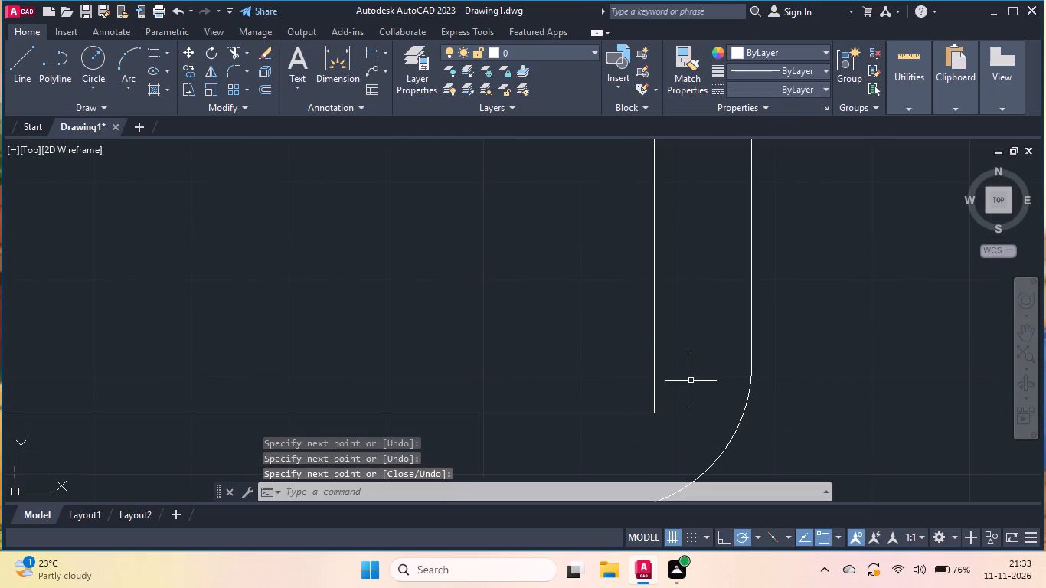
# Trim the part of the inner left line that extends below the inner bottom line.
pyautogui.scroll(-3, 691, 378)
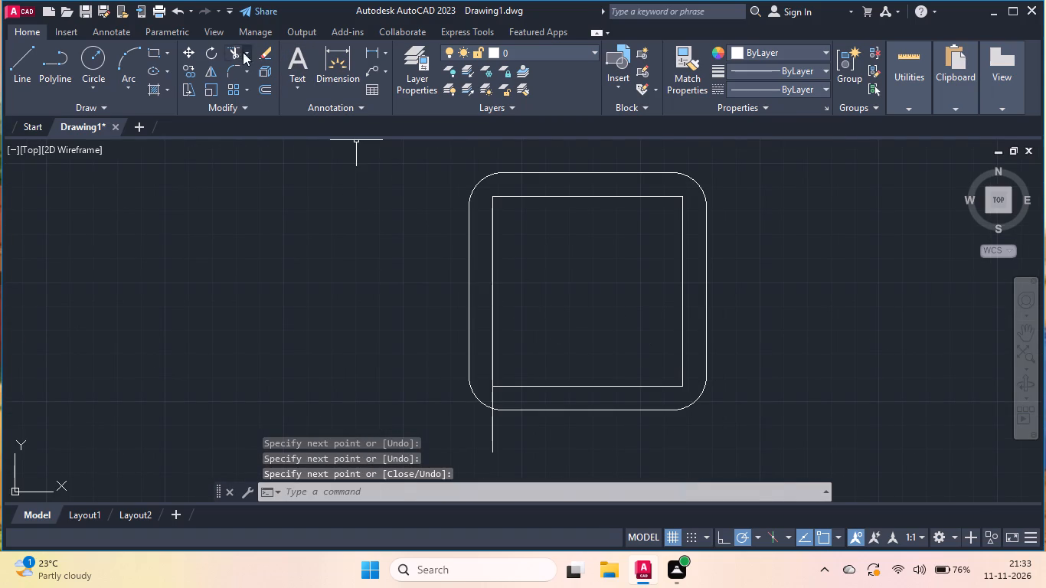
pyautogui.click(230, 54)
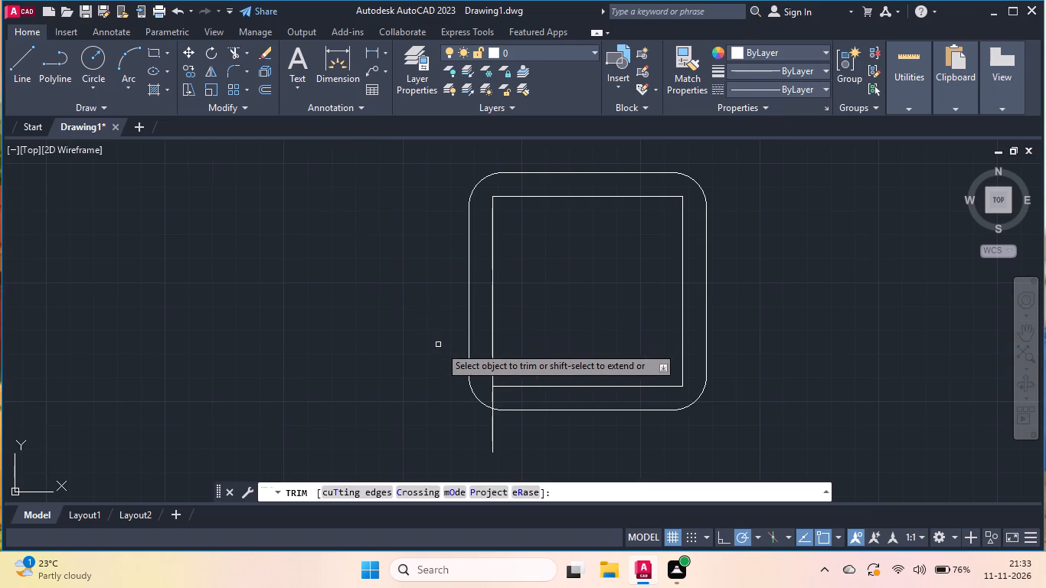
pyautogui.click(491, 392)
pyautogui.click(492, 429)
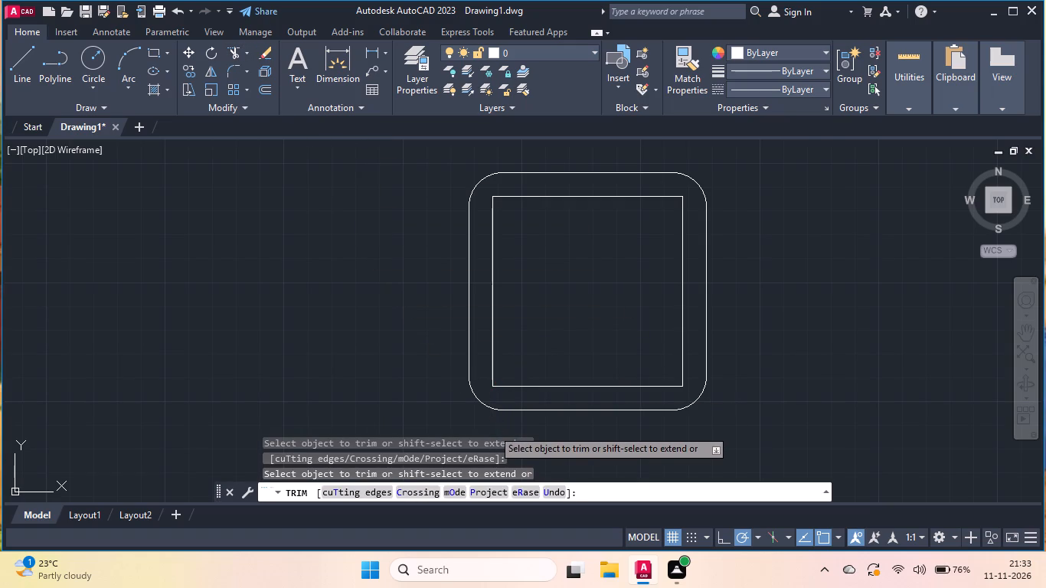
# Fillet the inner square's lower-left corner with a radius of 10, between the inner bottom and inner left lines.
pyautogui.doubleClick(224, 67)
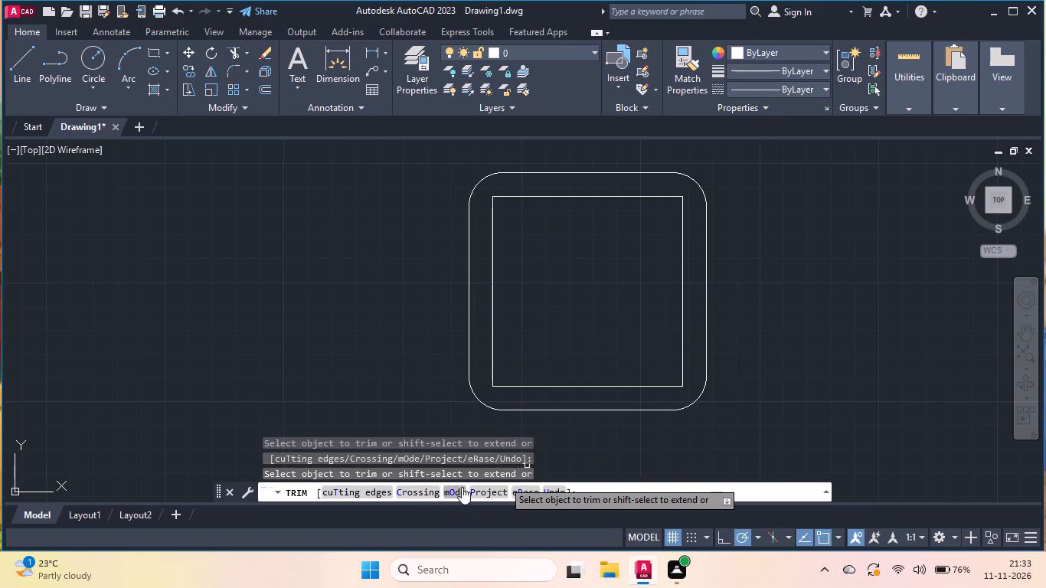
pyautogui.click(221, 70)
pyautogui.doubleClick(230, 64)
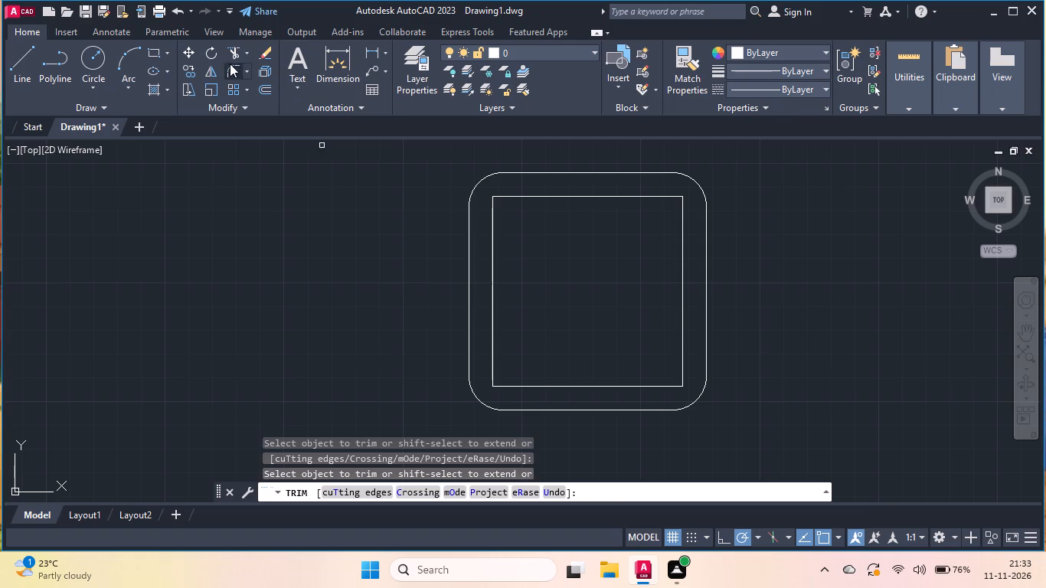
pyautogui.click(552, 486)
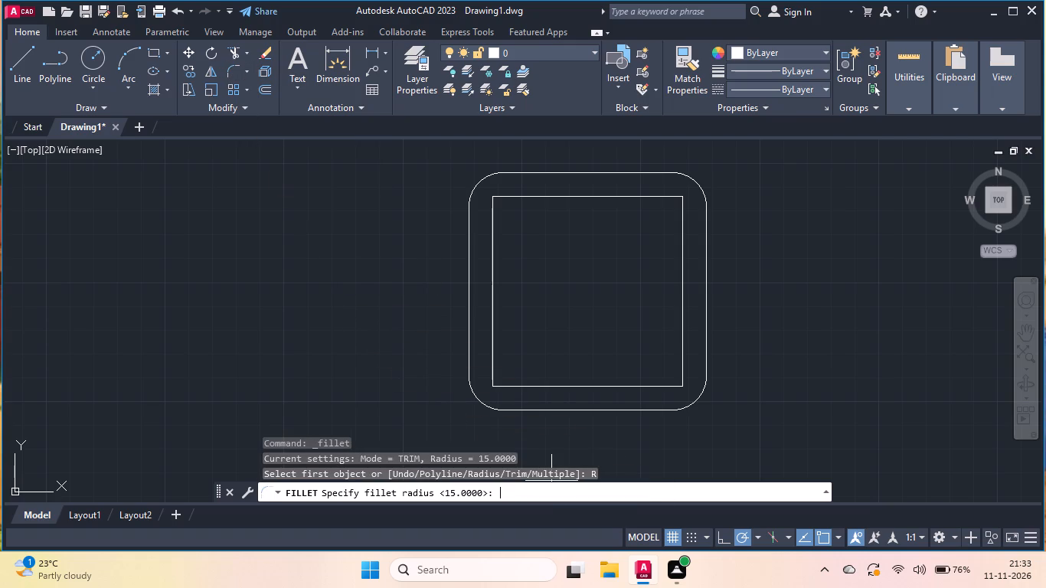
pyautogui.click(551, 494)
pyautogui.write('10')
pyautogui.press('Return')
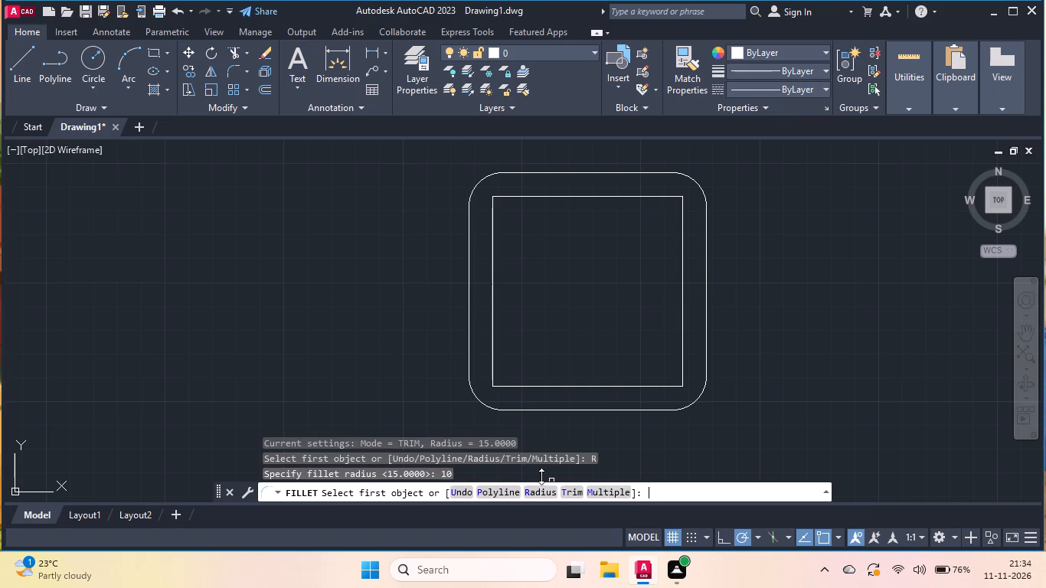
pyautogui.click(520, 387)
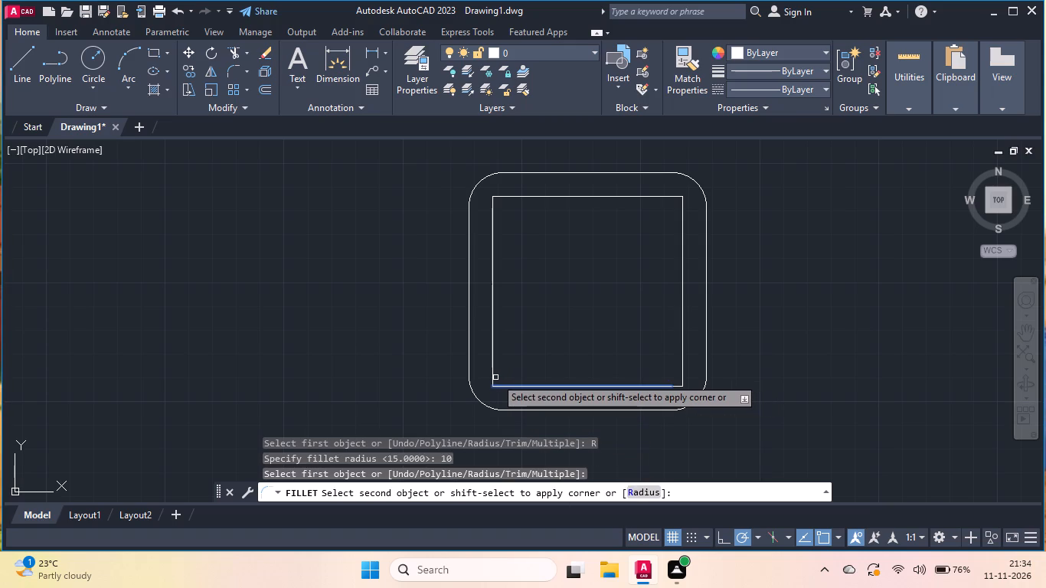
pyautogui.click(493, 377)
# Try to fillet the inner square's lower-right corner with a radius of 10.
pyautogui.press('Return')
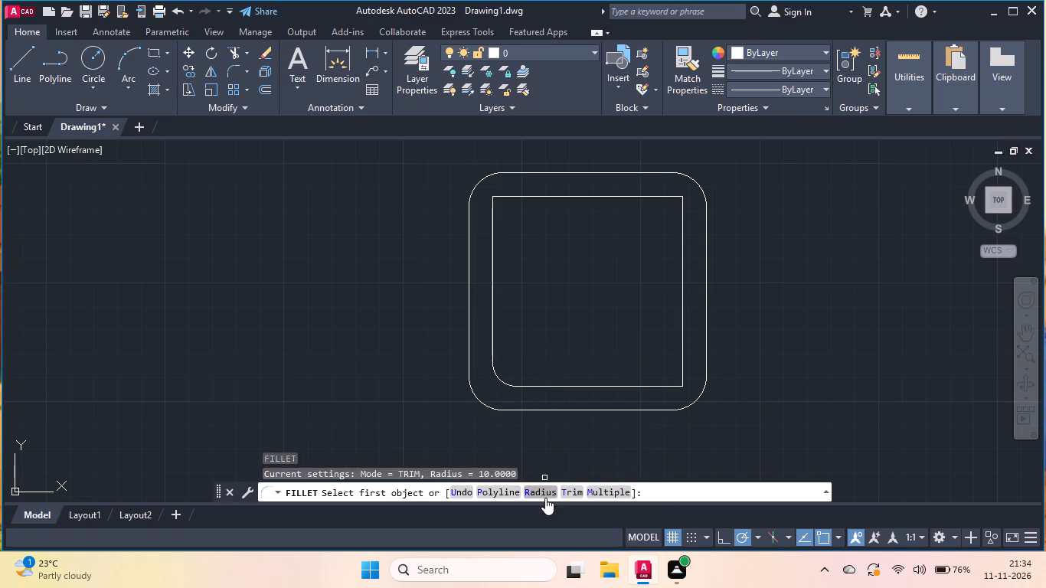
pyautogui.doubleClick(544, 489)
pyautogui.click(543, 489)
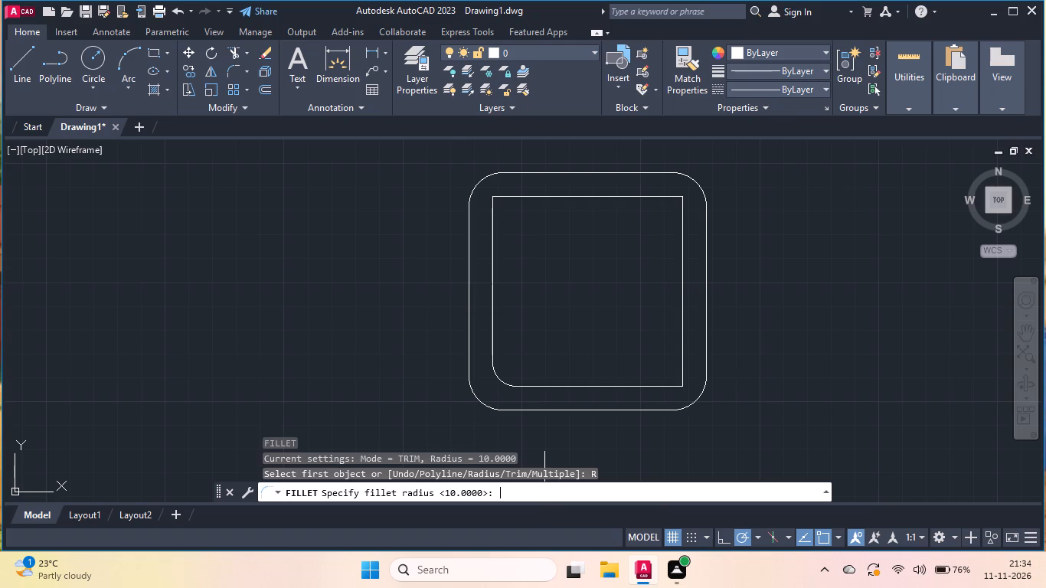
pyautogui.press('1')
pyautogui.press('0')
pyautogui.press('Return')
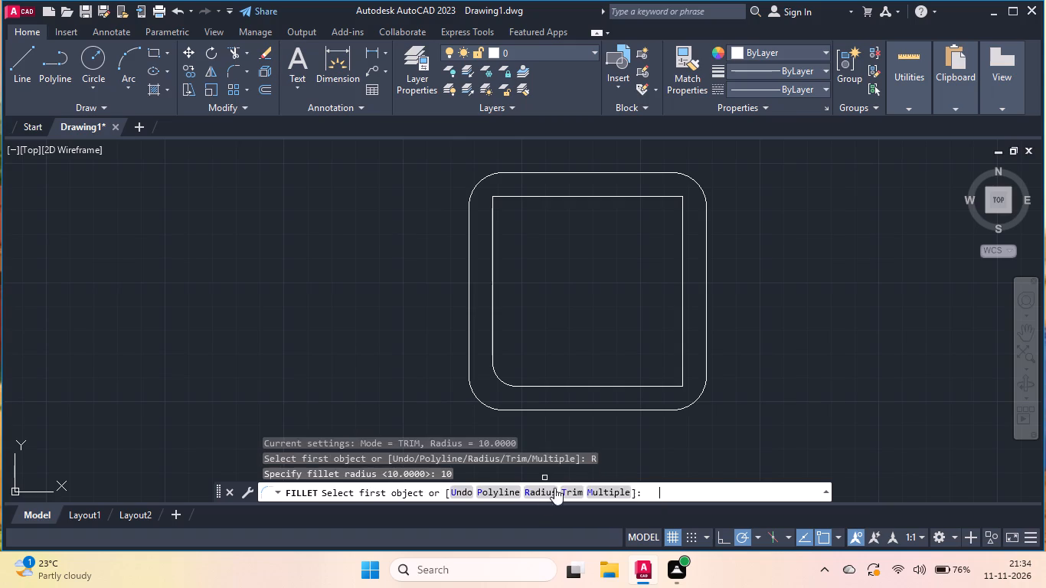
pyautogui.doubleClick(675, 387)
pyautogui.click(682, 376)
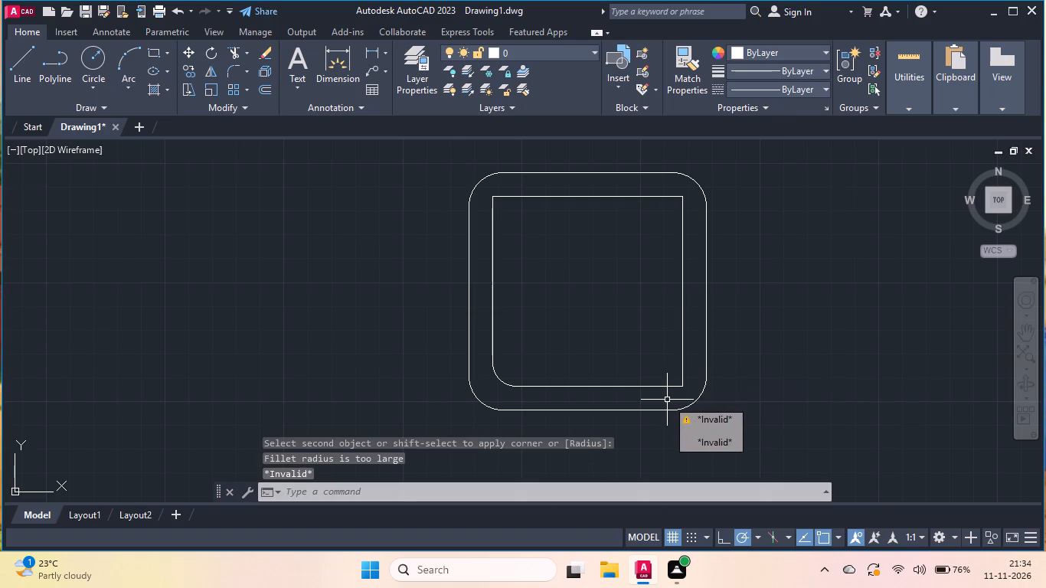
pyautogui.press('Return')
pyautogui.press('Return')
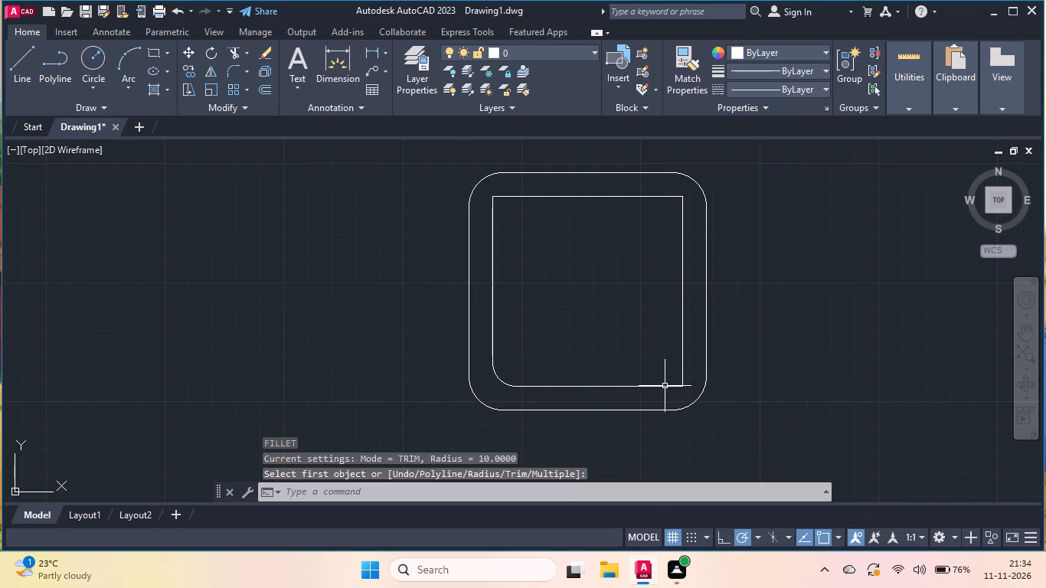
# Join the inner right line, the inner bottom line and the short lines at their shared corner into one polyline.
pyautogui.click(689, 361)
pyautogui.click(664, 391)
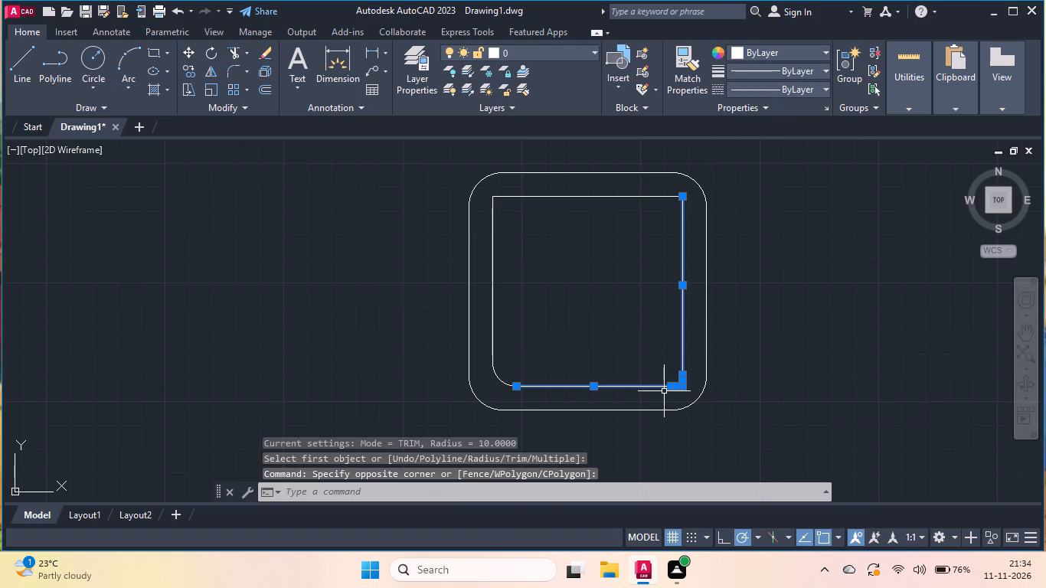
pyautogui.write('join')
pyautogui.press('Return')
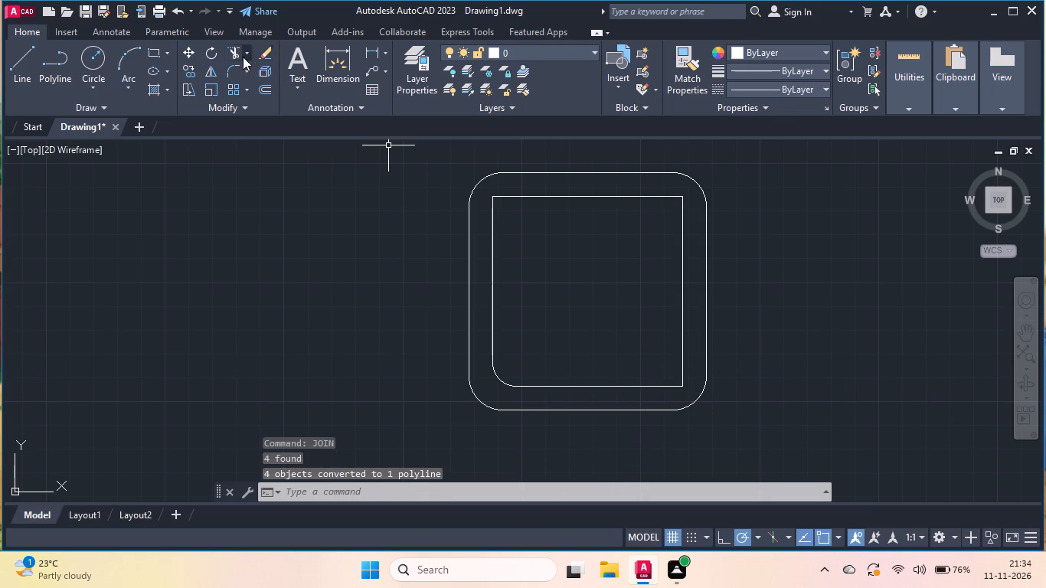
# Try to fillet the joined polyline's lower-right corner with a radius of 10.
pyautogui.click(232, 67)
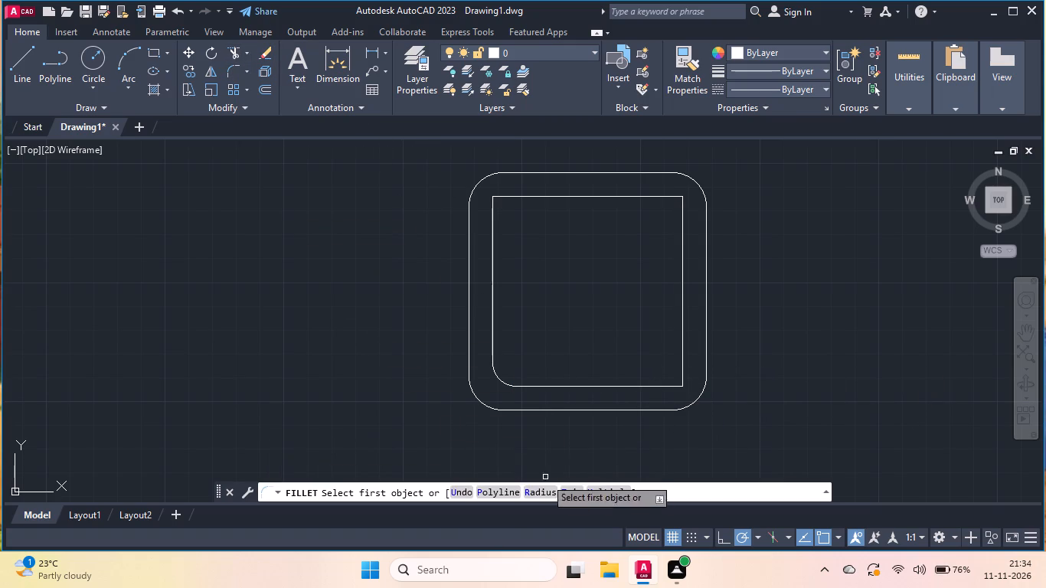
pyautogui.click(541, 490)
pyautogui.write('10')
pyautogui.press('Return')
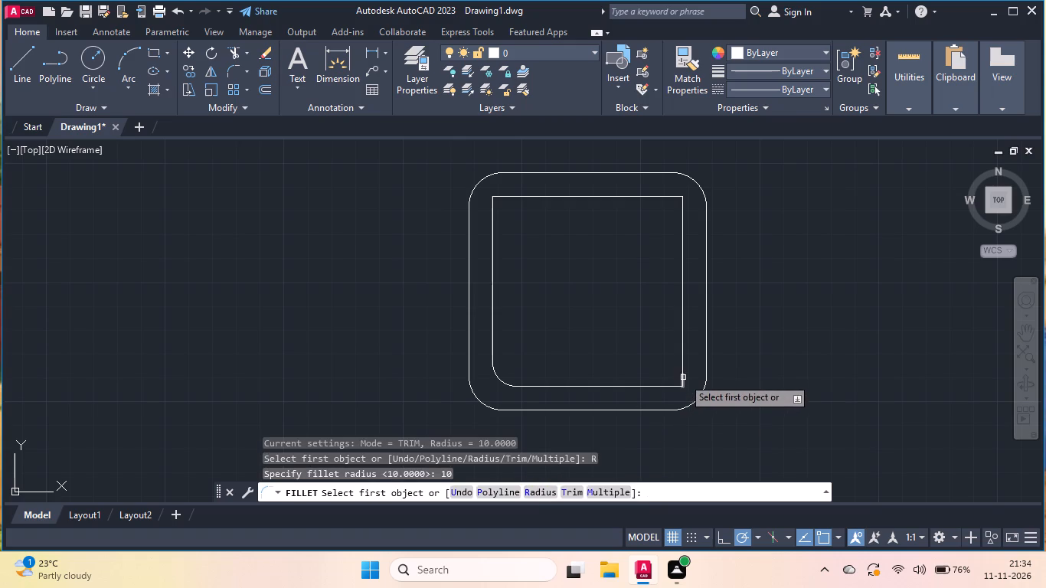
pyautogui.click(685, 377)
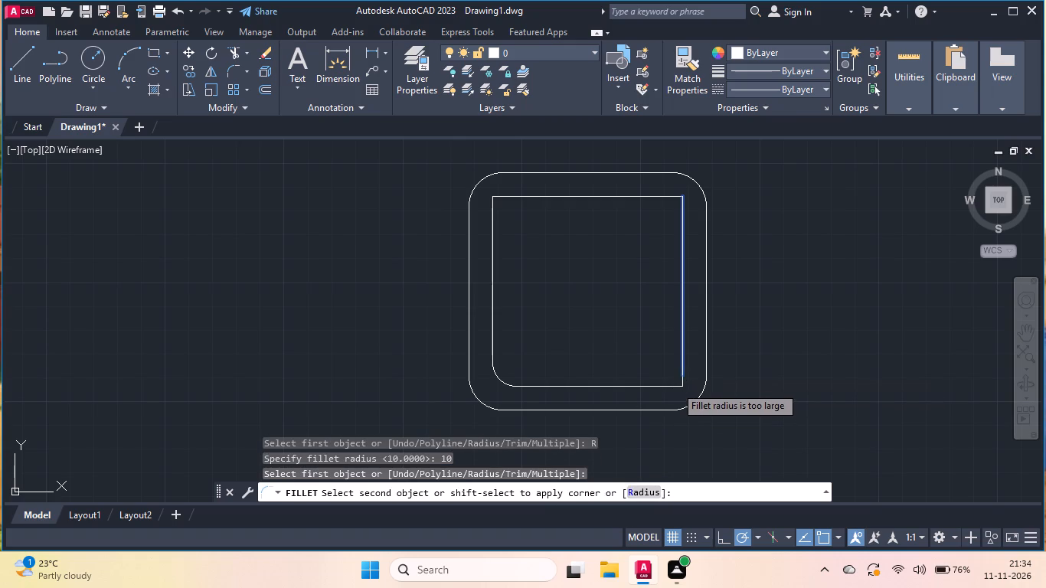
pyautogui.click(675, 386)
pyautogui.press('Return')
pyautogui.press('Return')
# Delete the joined polyline forming the inner square's right and bottom sides.
pyautogui.doubleClick(693, 370)
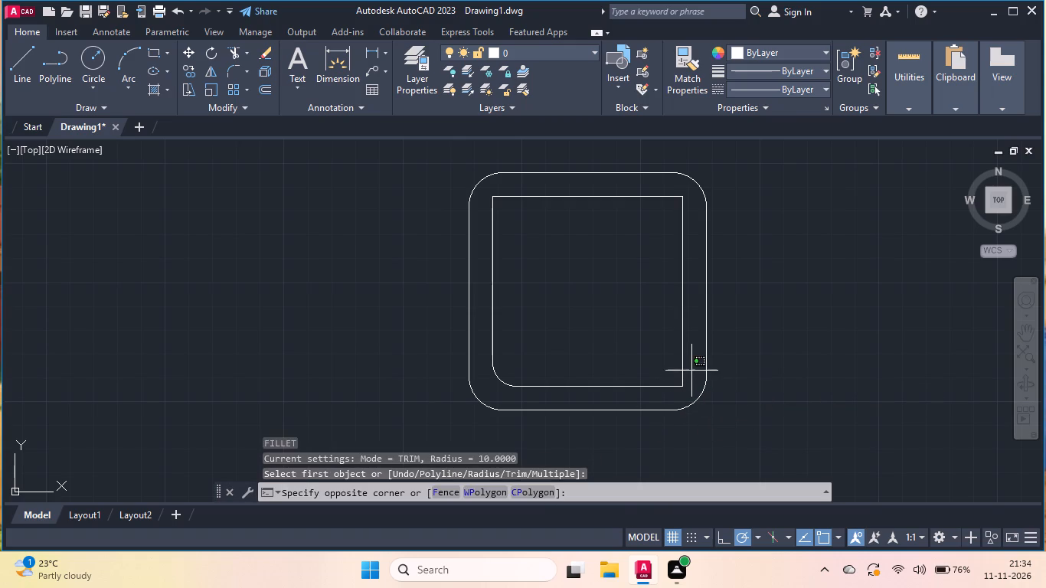
pyautogui.click(668, 396)
pyautogui.press('Delete')
# Redraw the inner bottom line from the lower-left fillet's end to below the inner top line's end, then an 80-unit vertical up to that end.
pyautogui.press('l')
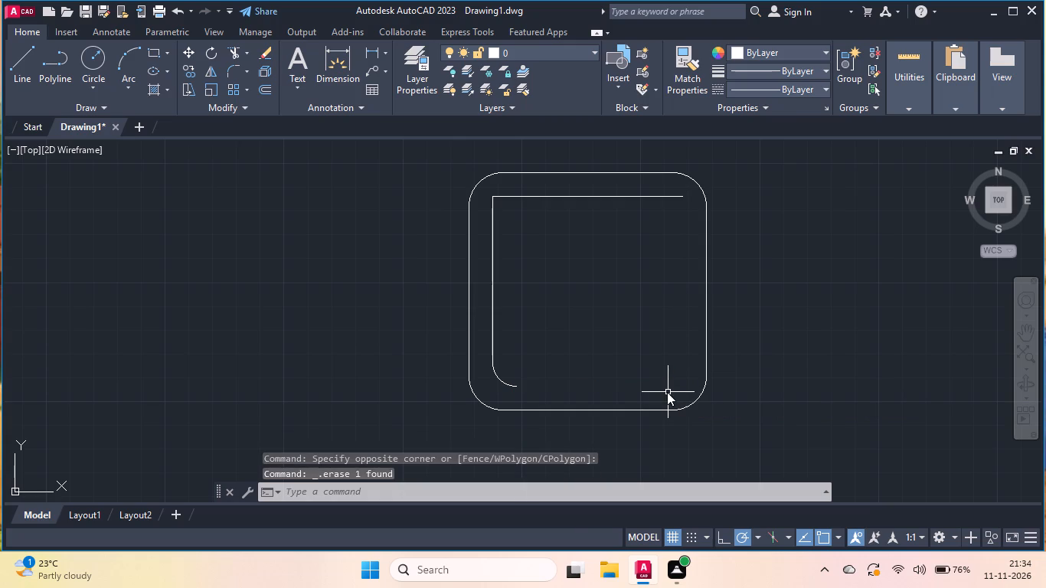
pyautogui.press('Return')
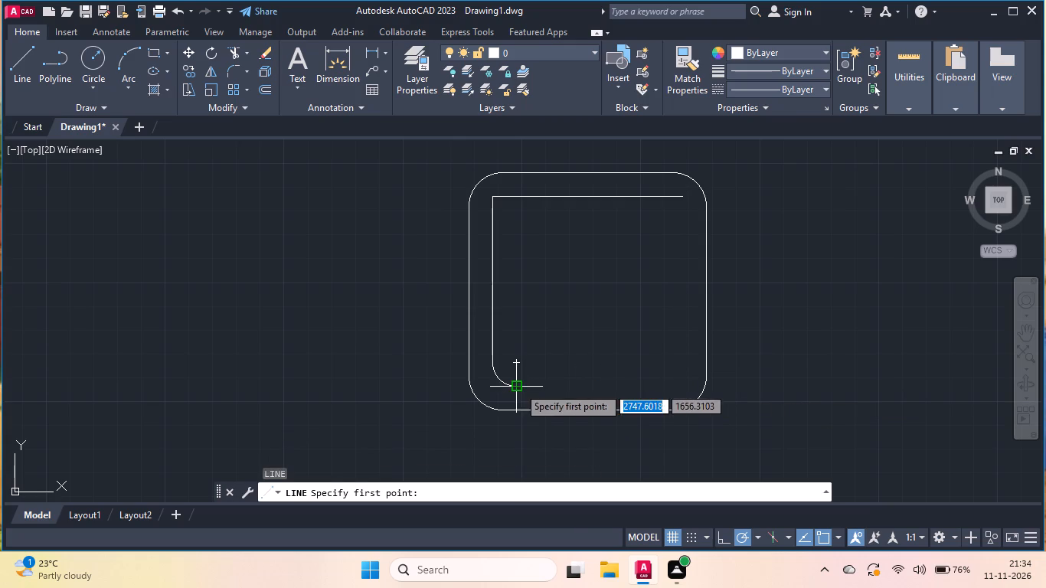
pyautogui.moveTo(518, 385); pyautogui.dragTo(538, 384)
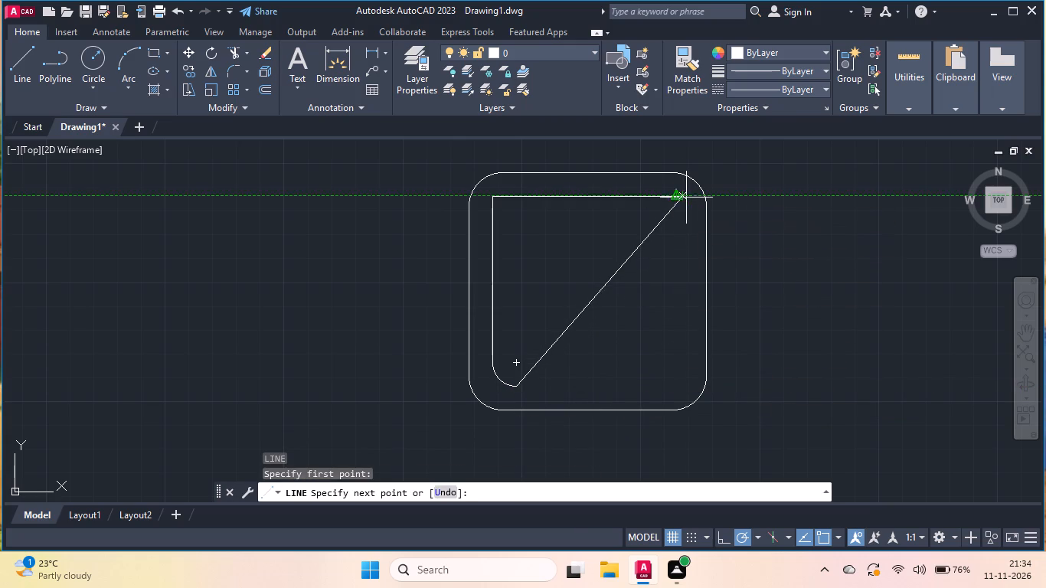
pyautogui.click(683, 387)
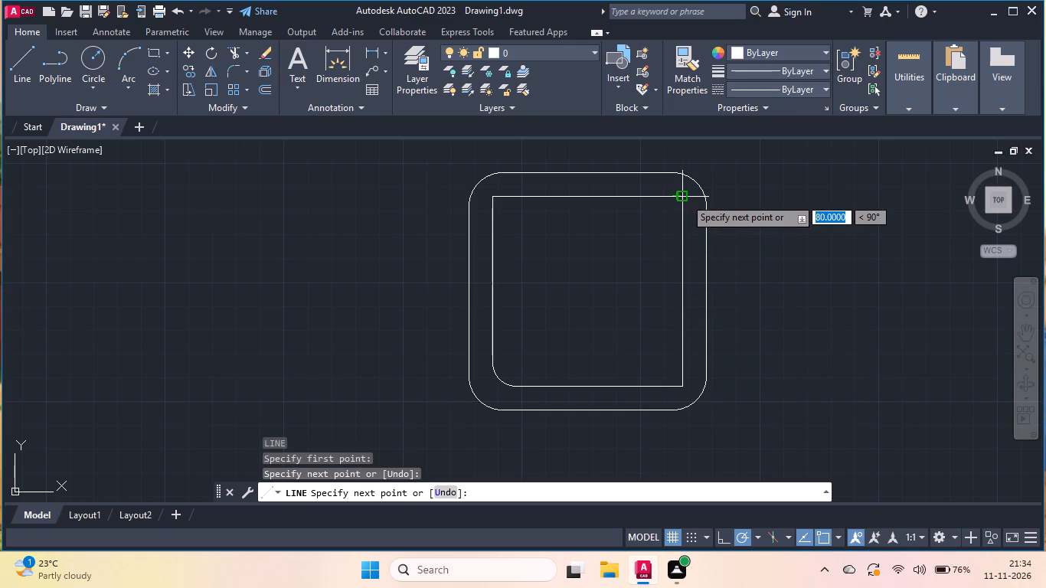
pyautogui.tripleClick(685, 197)
pyautogui.press('Return')
# Fillet the corner between the redrawn inner right and inner bottom lines with a radius of 10.
pyautogui.click(225, 69)
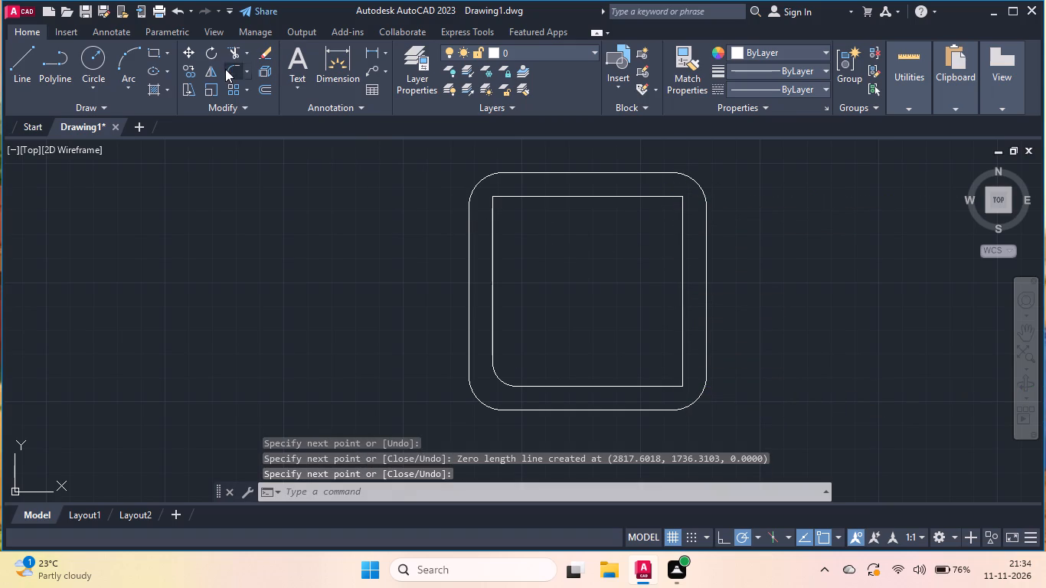
pyautogui.doubleClick(541, 496)
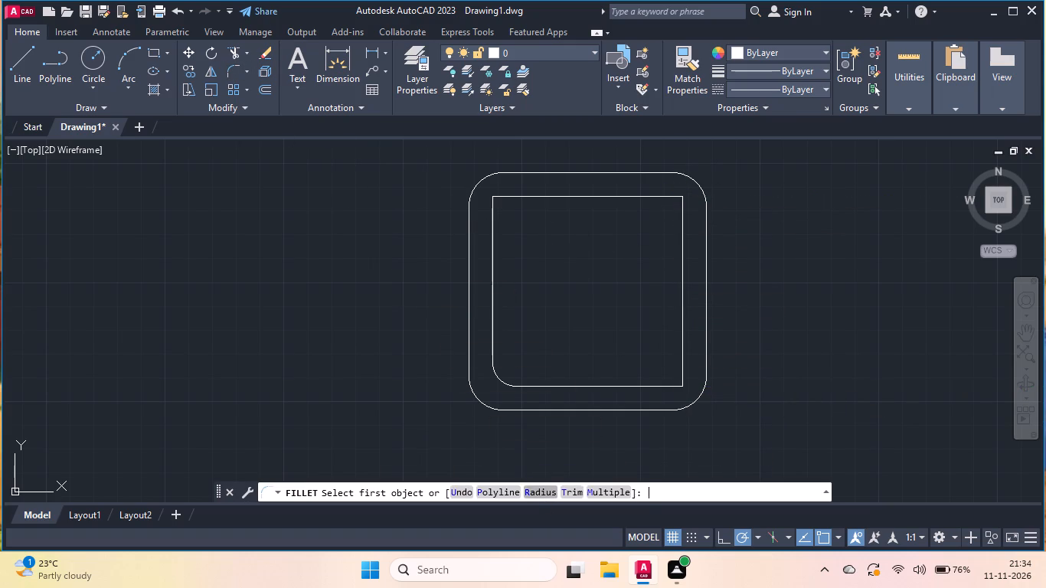
pyautogui.doubleClick(541, 492)
pyautogui.press('1')
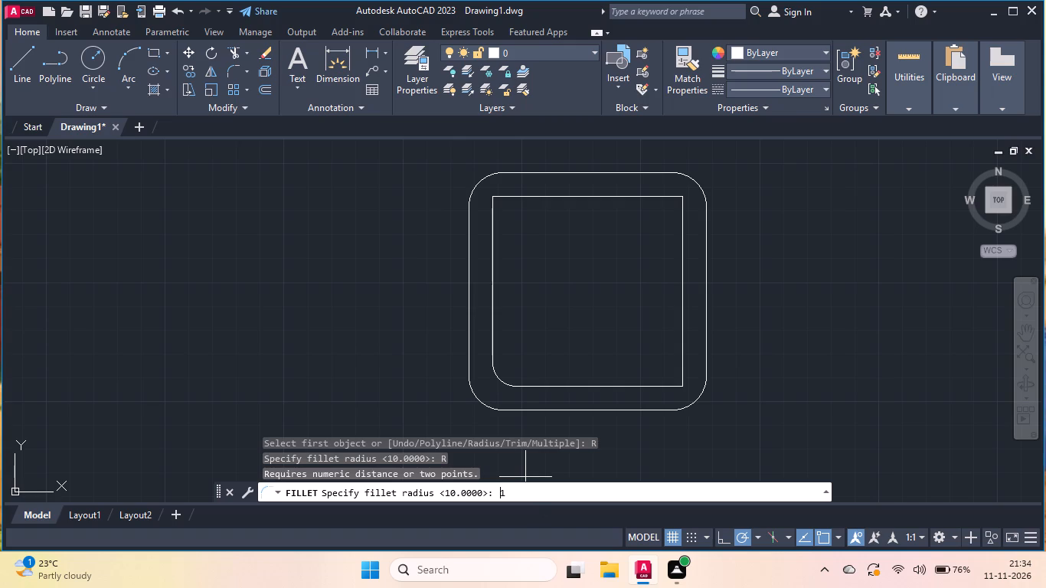
pyautogui.press('0')
pyautogui.press('Return')
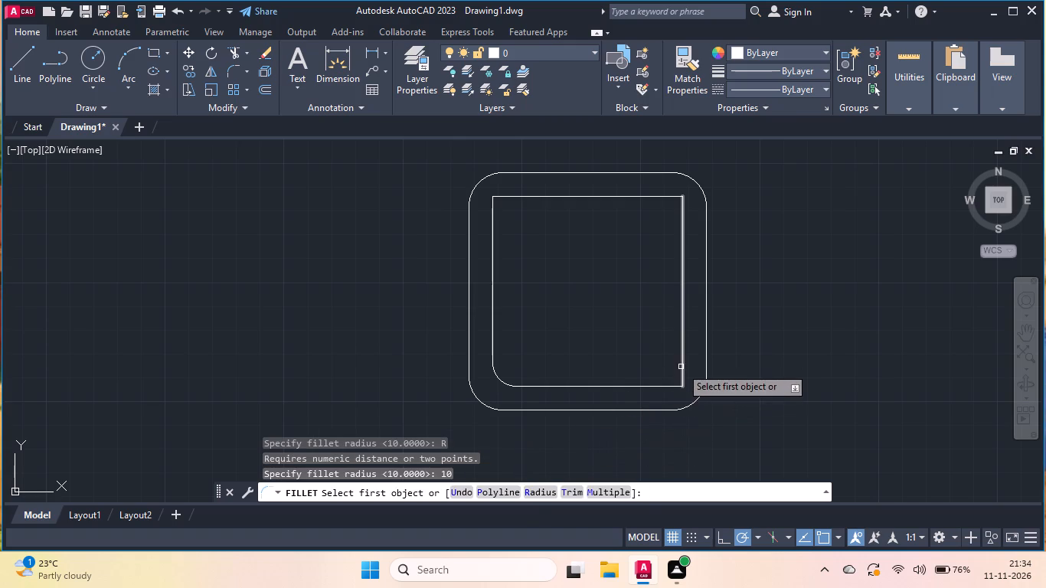
pyautogui.click(682, 367)
pyautogui.click(672, 387)
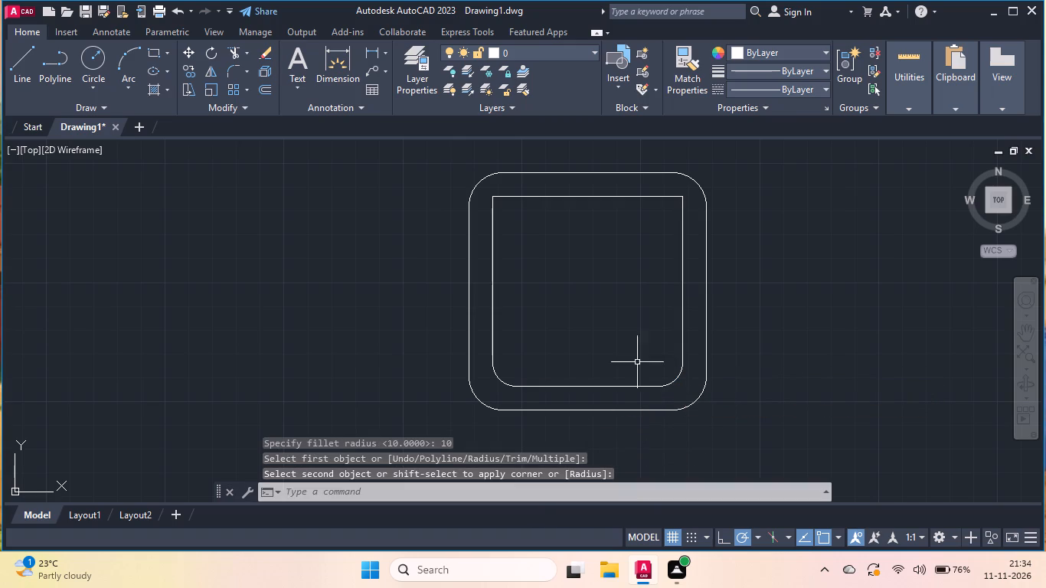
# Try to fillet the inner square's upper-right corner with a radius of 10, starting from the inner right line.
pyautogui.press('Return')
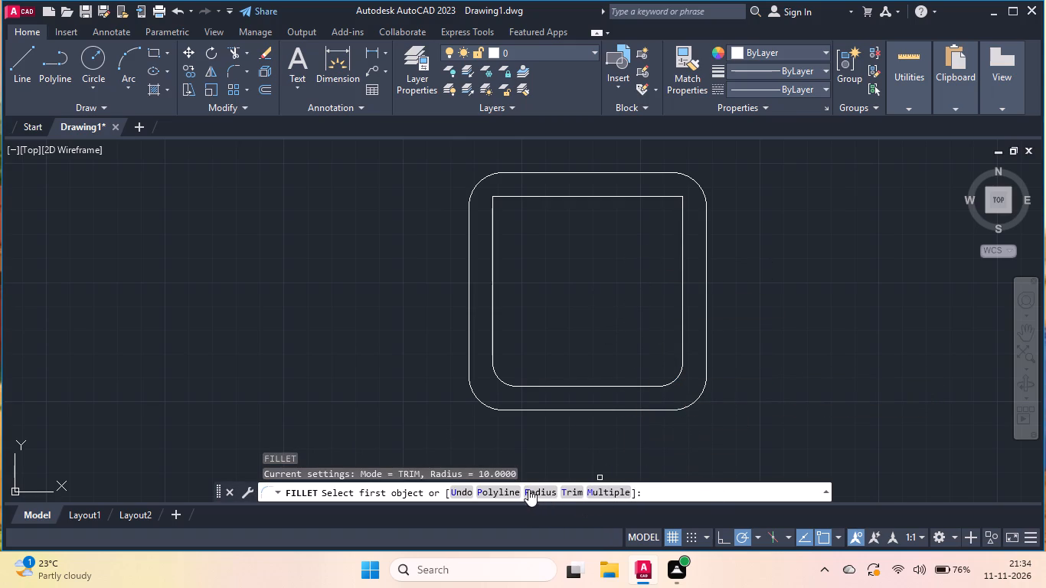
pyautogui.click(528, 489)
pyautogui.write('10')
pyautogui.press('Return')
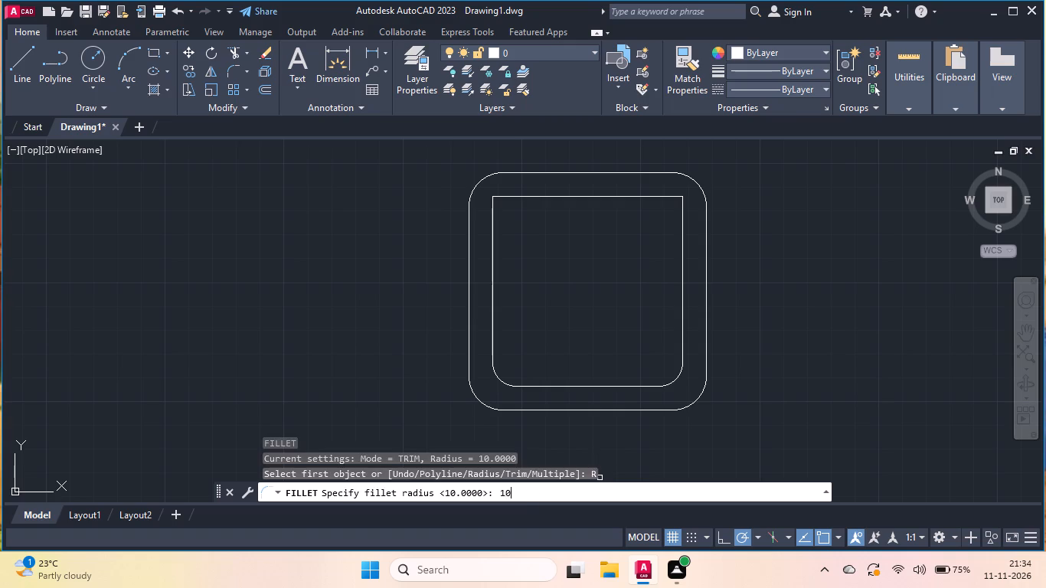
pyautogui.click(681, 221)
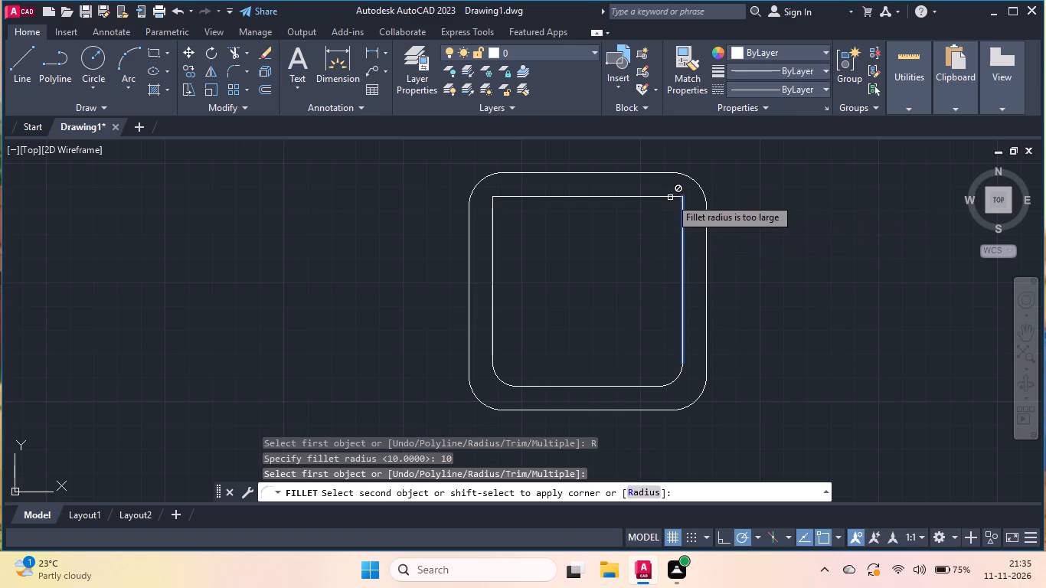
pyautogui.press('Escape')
# Select the inner square's top line and left line.
pyautogui.click(660, 197)
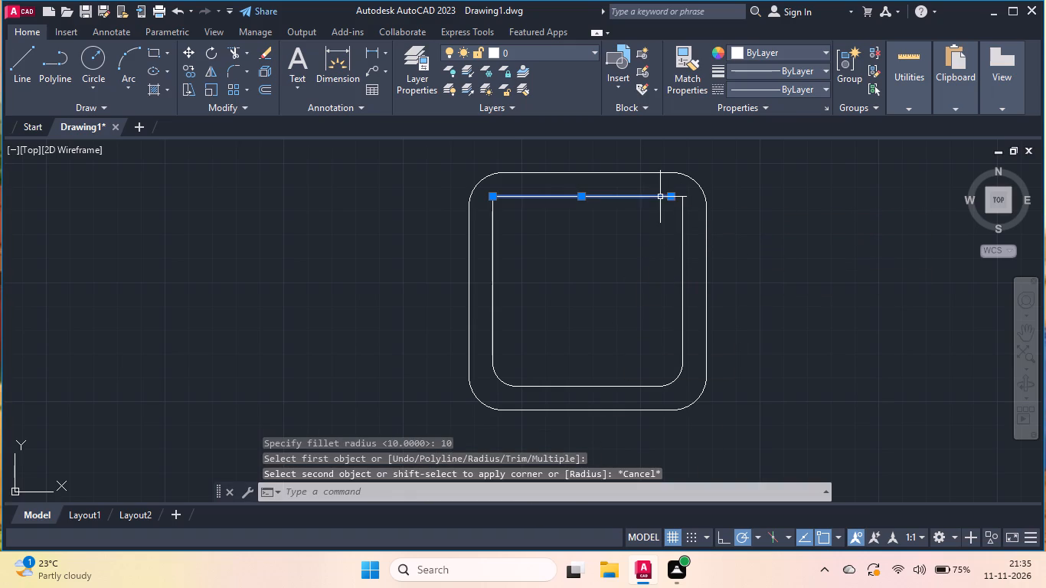
pyautogui.click(494, 232)
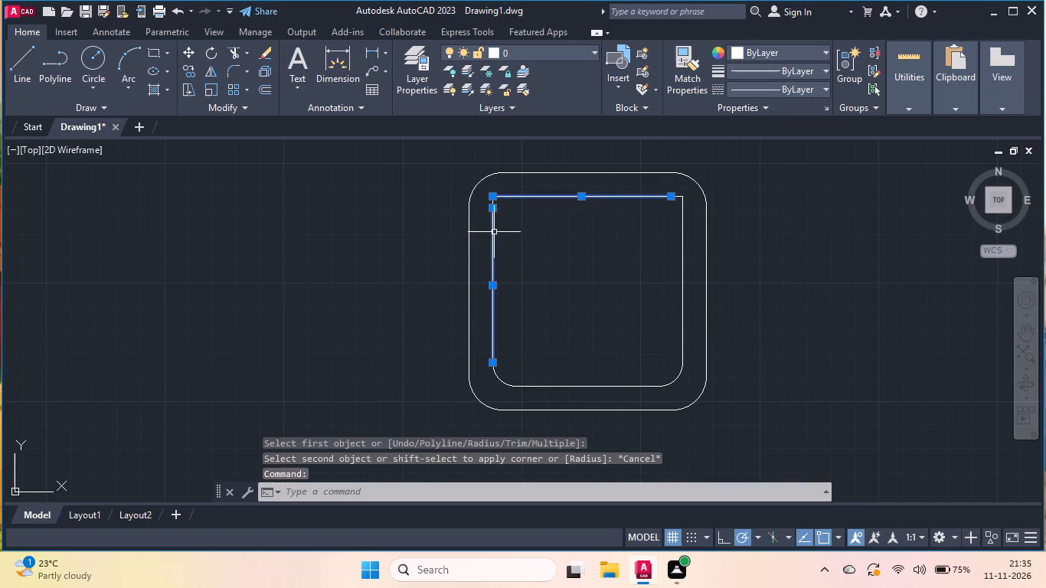
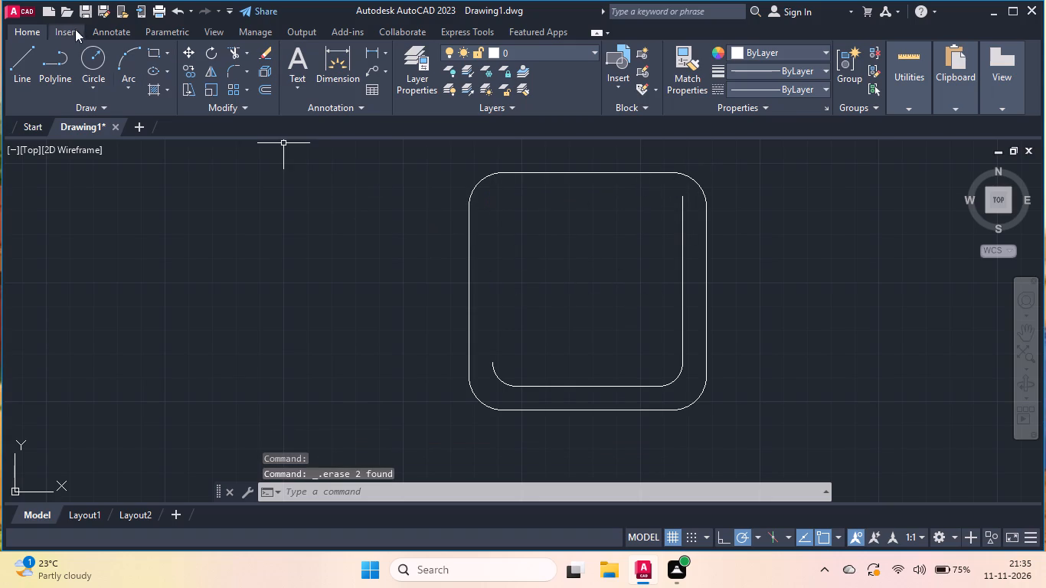
# Redraw the inner square's left line straight up from the lower-left fillet's end, continuing with a horizontal top line to the inner right line's upper end.
pyautogui.click(25, 60)
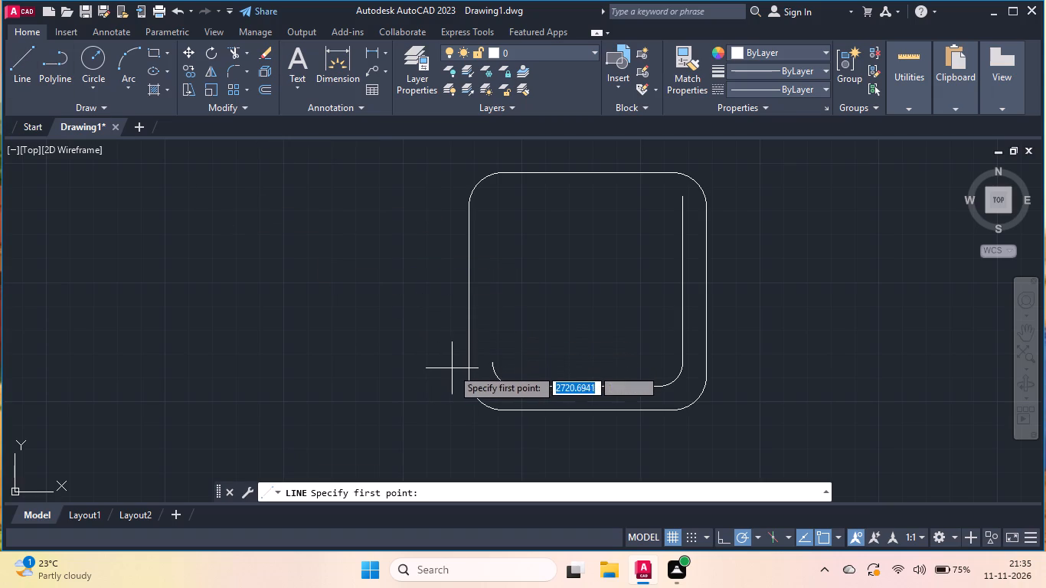
pyautogui.click(492, 362)
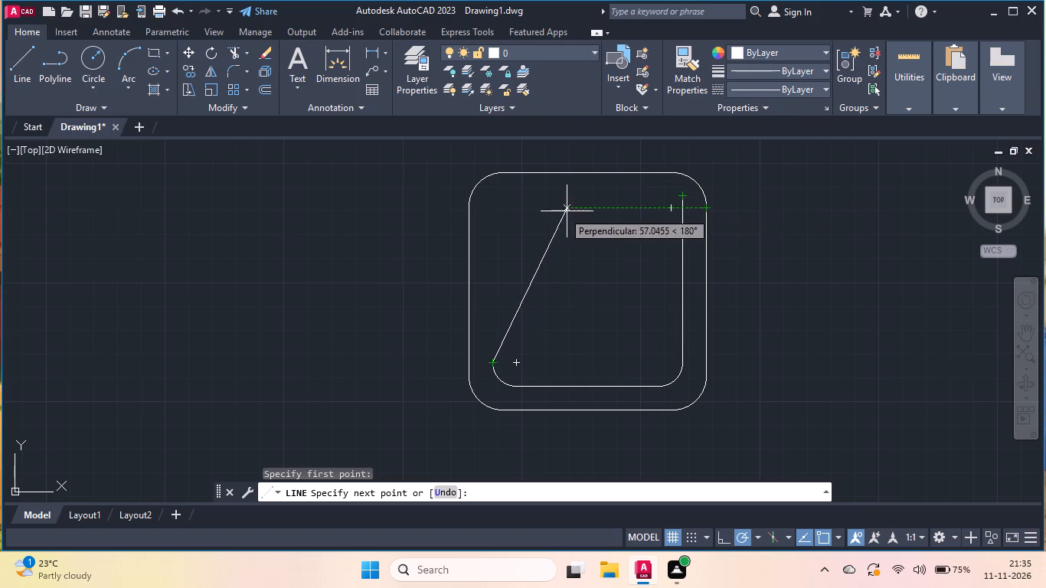
pyautogui.click(492, 206)
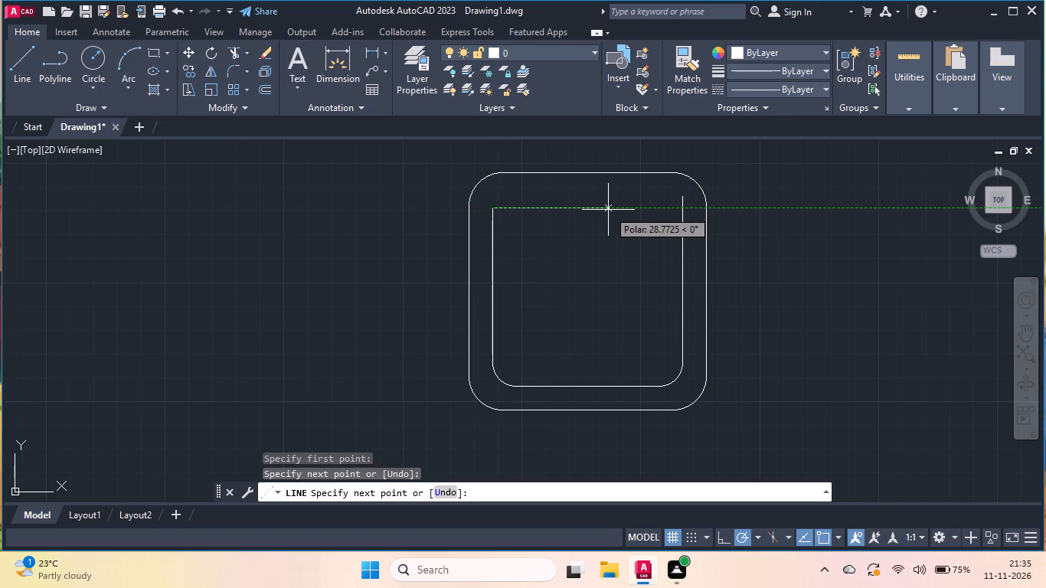
pyautogui.hotkey('ctrl', 'z')
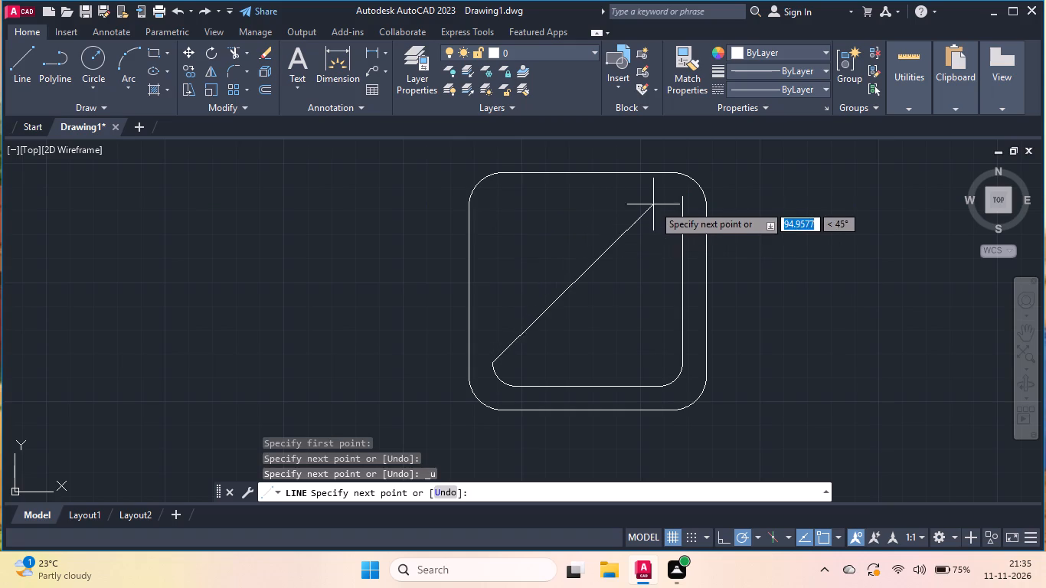
pyautogui.click(492, 195)
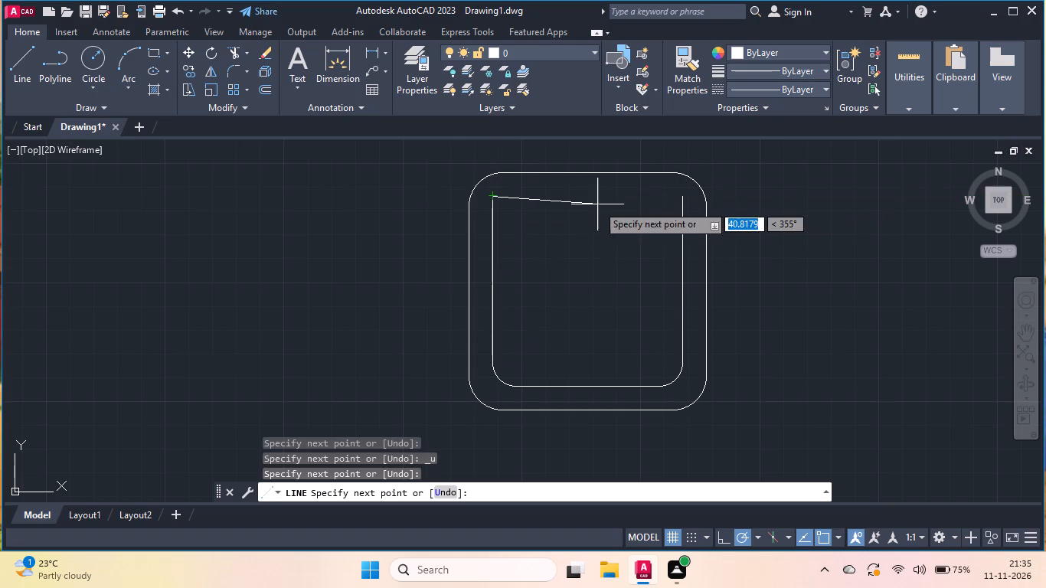
pyautogui.click(685, 196)
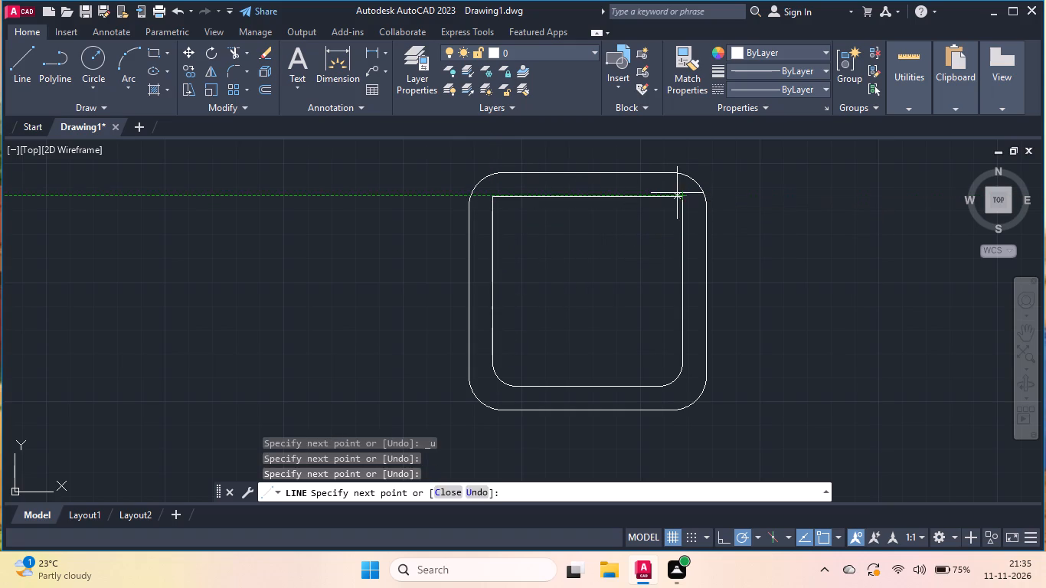
# Fillet the inner square's upper-right corner between the top and right lines with a radius of 10.
pyautogui.click(231, 69)
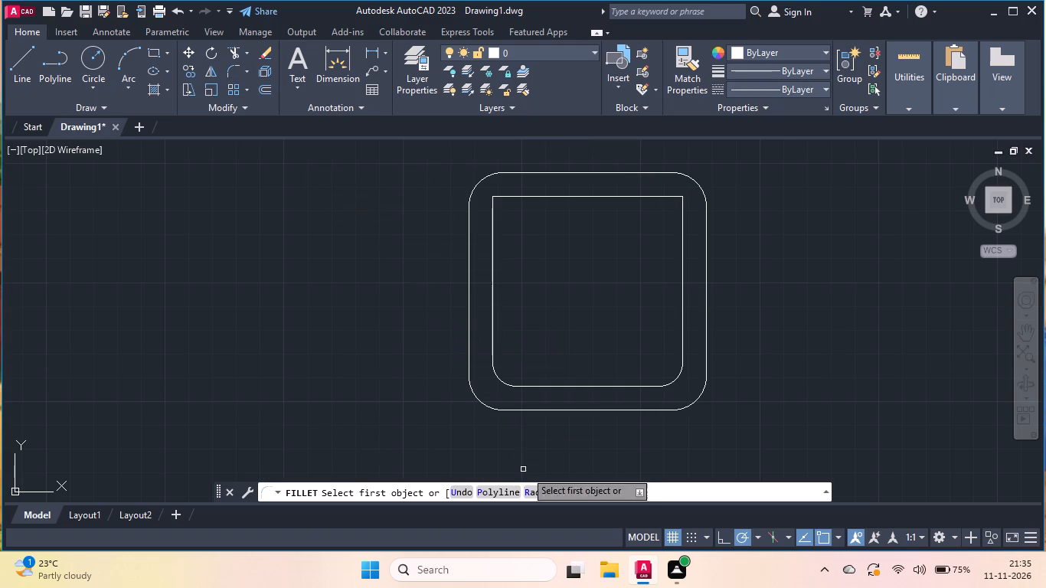
pyautogui.click(533, 486)
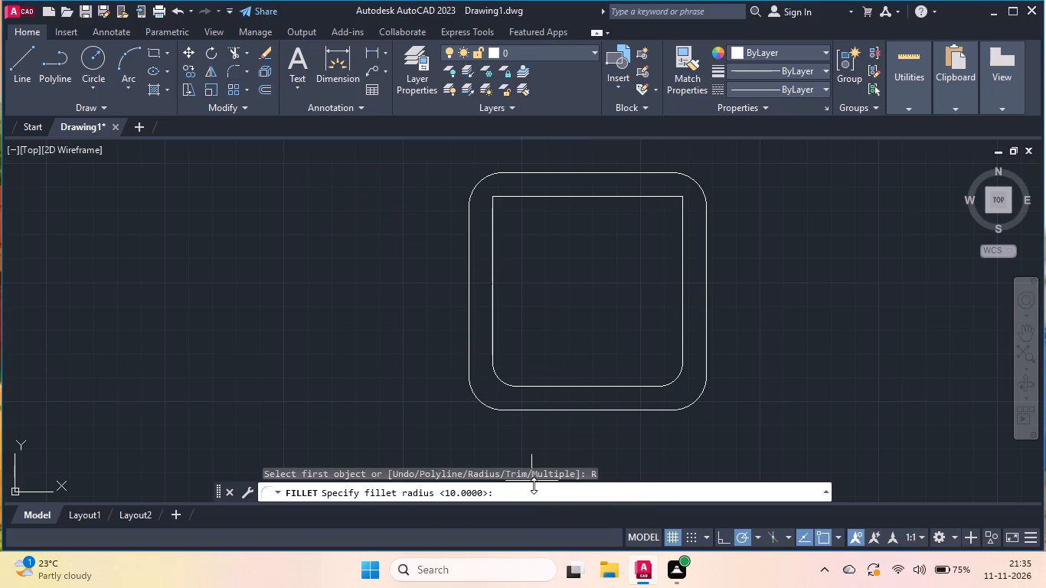
pyautogui.press('1')
pyautogui.press('0')
pyautogui.press('Return')
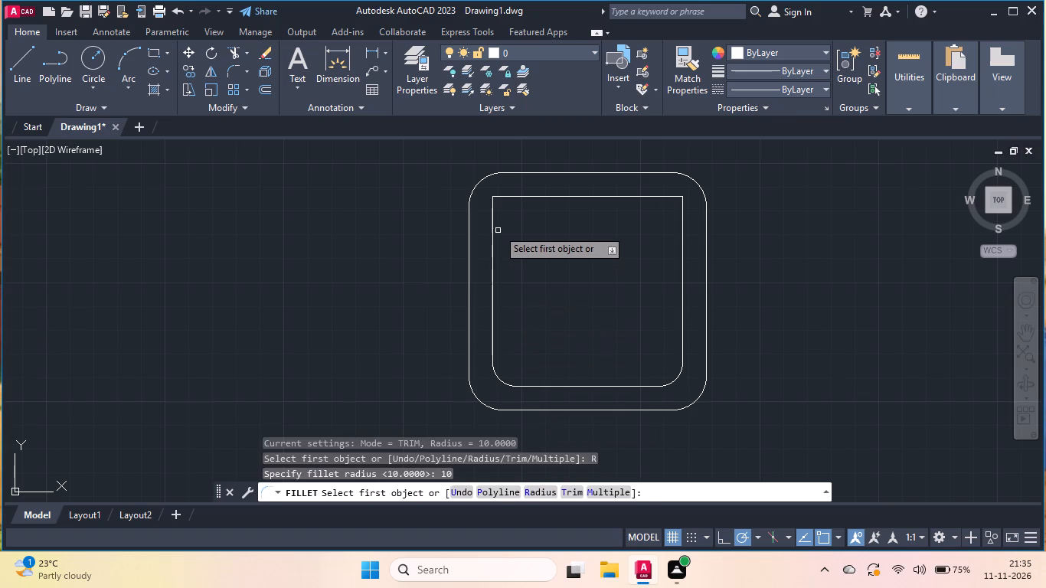
pyautogui.click(629, 195)
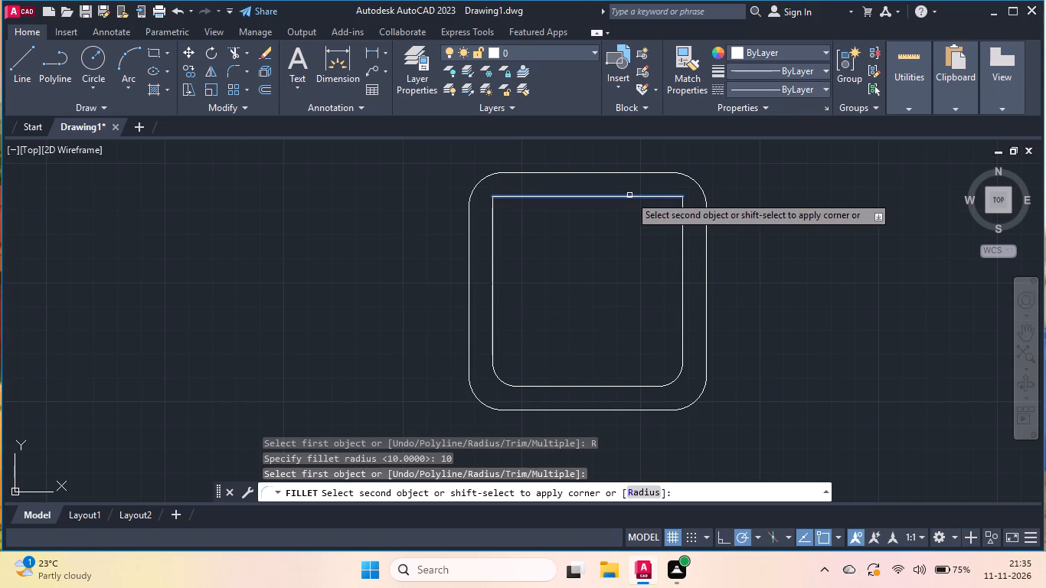
pyautogui.doubleClick(682, 211)
# Fillet the inner square's upper-left corner between the top and left lines with a radius of 10.
pyautogui.press('Return')
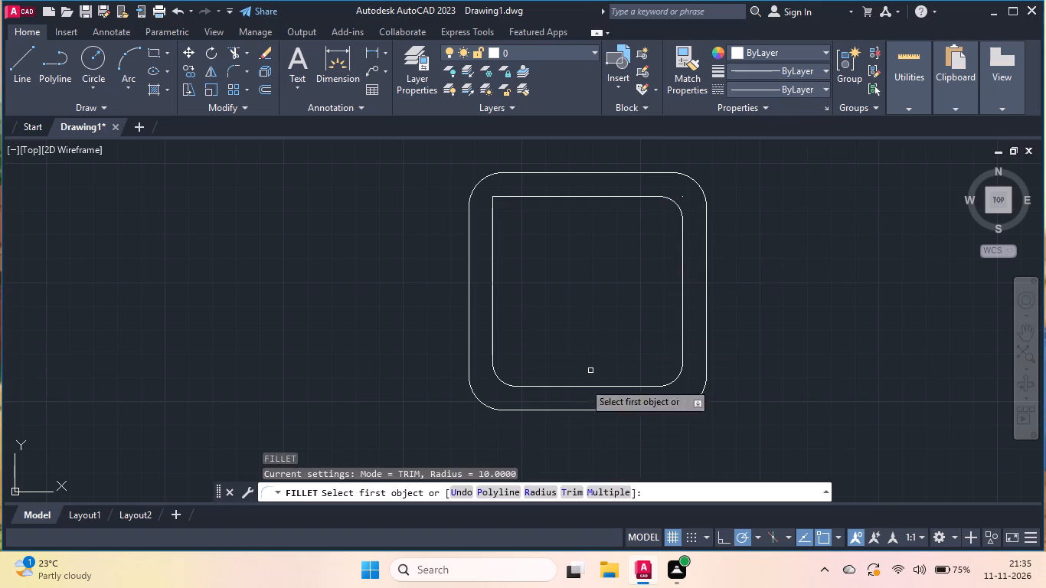
pyautogui.doubleClick(541, 488)
pyautogui.press('1')
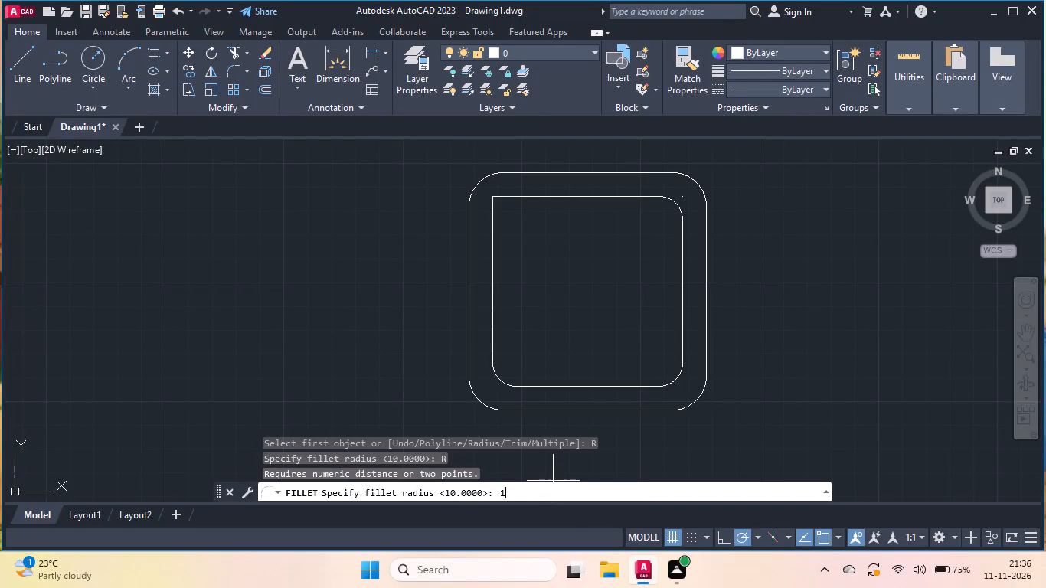
pyautogui.press('0')
pyautogui.press('Return')
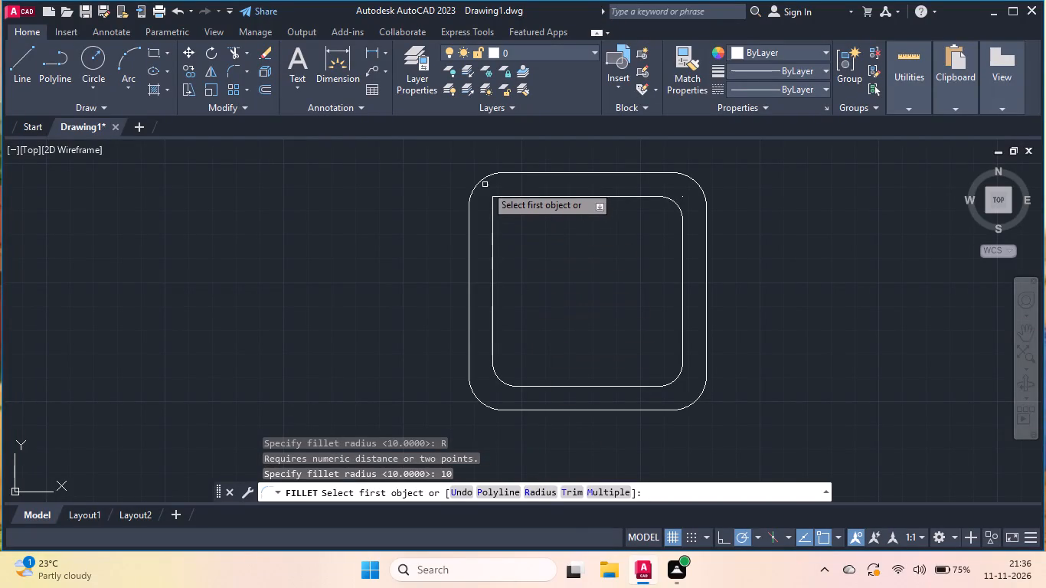
pyautogui.click(497, 194)
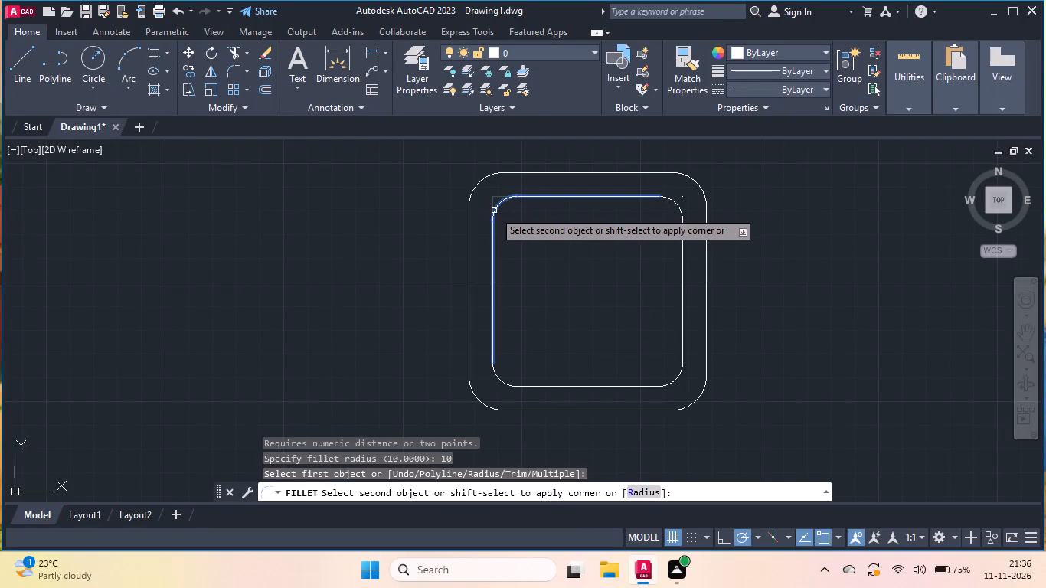
pyautogui.click(494, 211)
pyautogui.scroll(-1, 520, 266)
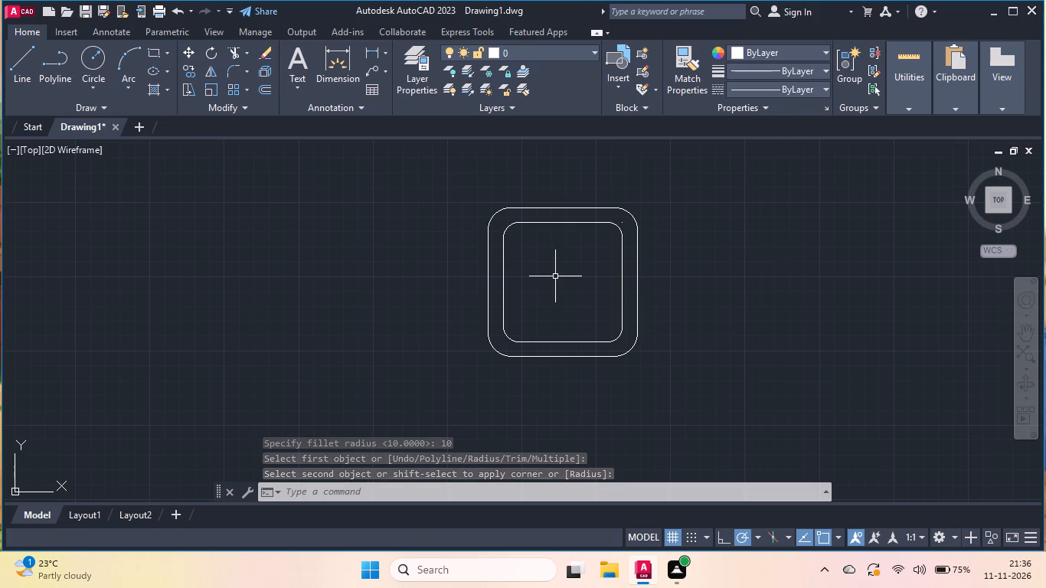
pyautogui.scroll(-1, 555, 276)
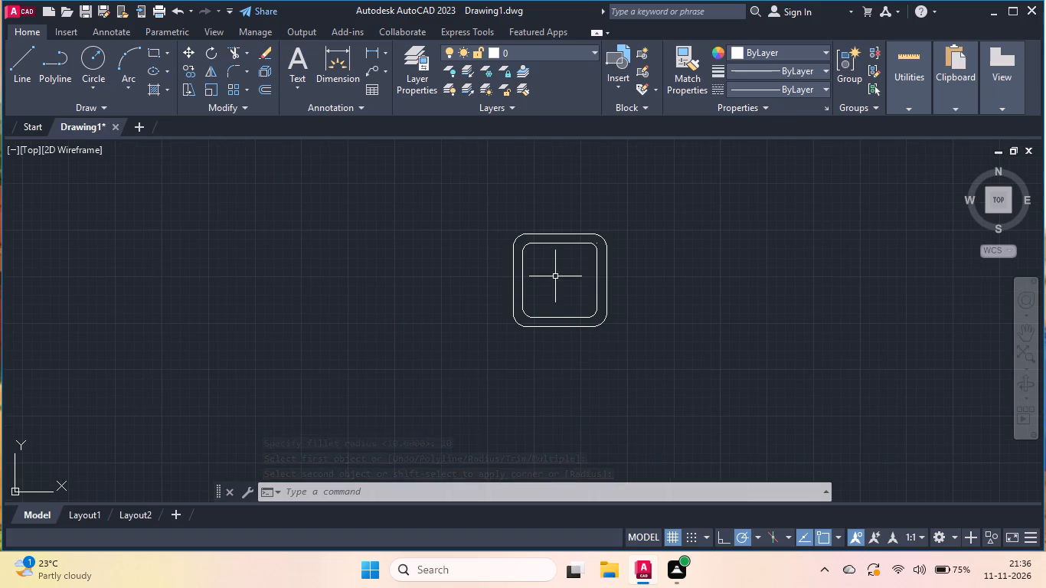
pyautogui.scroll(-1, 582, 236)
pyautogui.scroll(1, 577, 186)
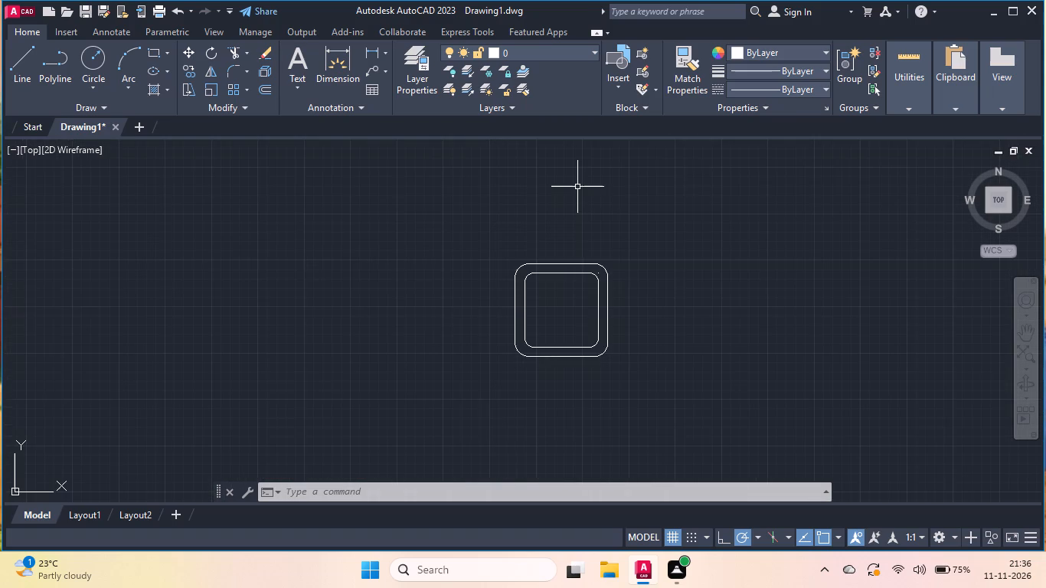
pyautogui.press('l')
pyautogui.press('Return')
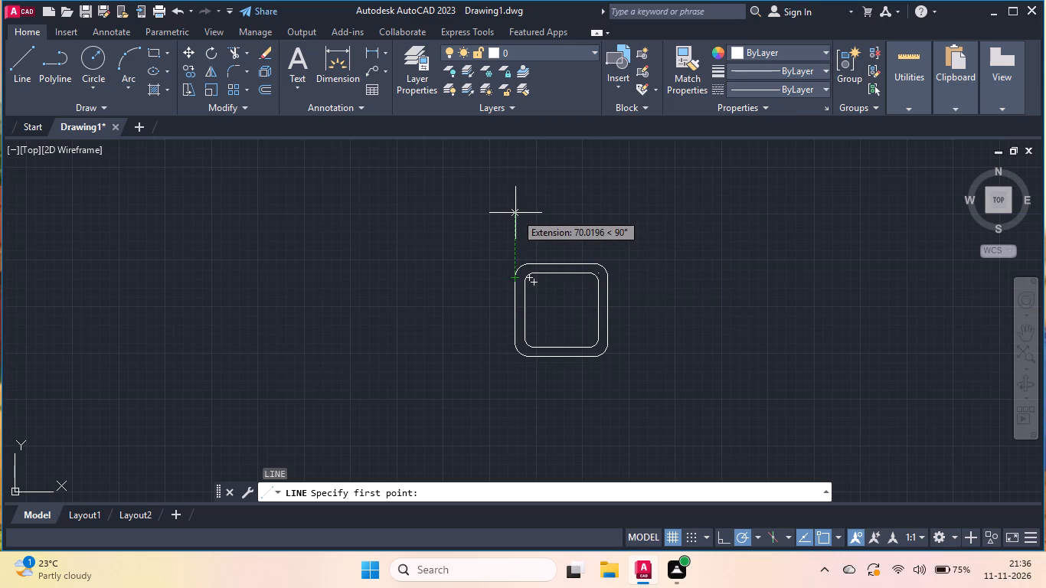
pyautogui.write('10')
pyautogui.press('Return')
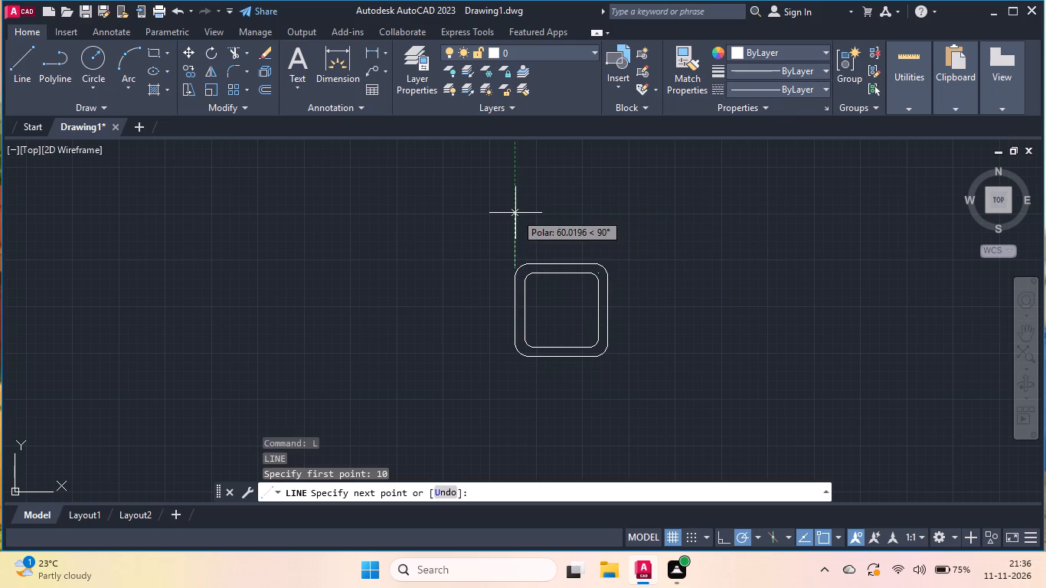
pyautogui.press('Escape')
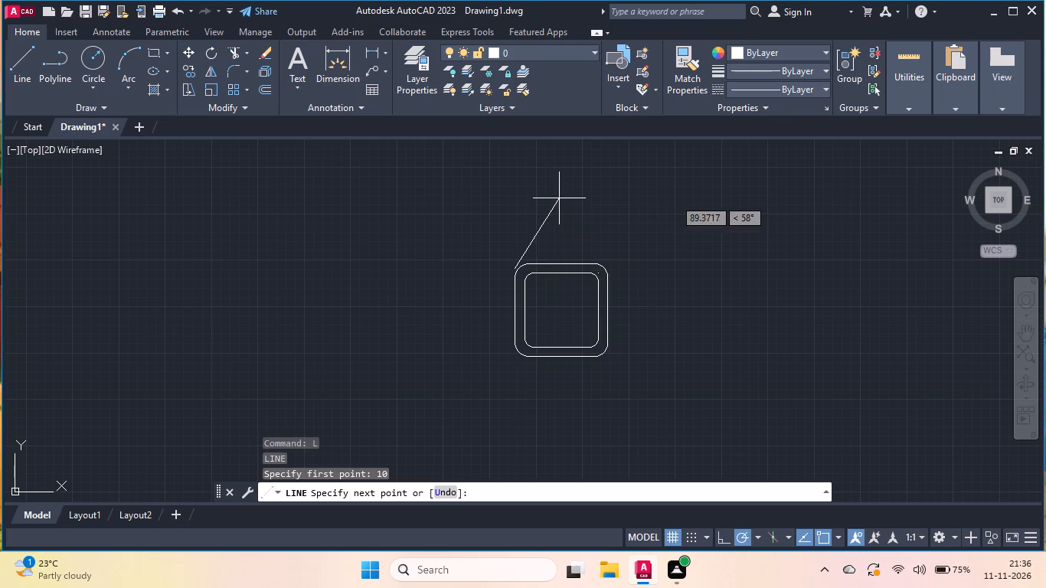
# Draw a horizontal line leftward from a point tracked 50 units above the left end of the outer square's top line.
pyautogui.press('Return')
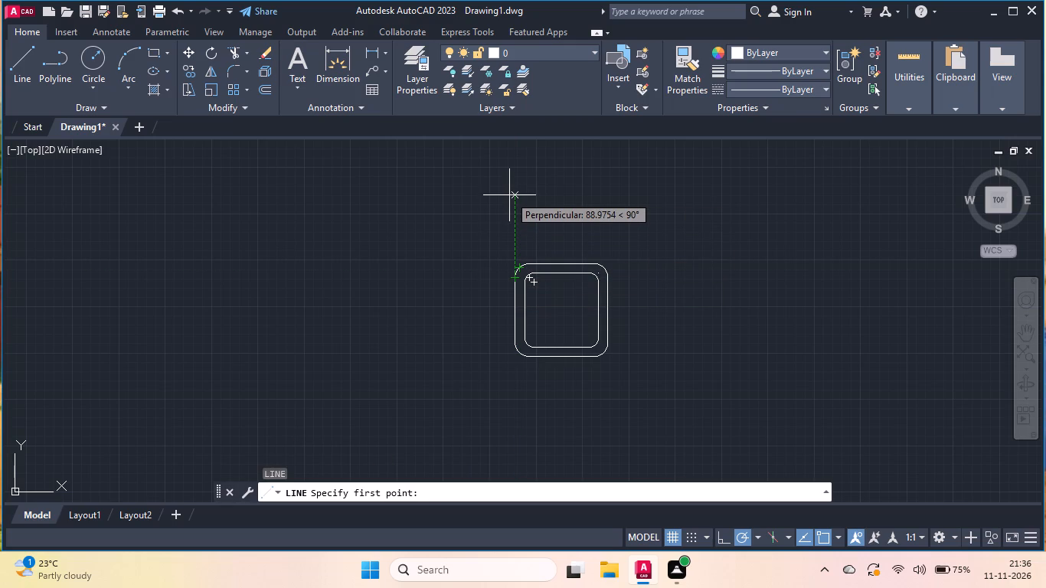
pyautogui.write('30')
pyautogui.press('Return')
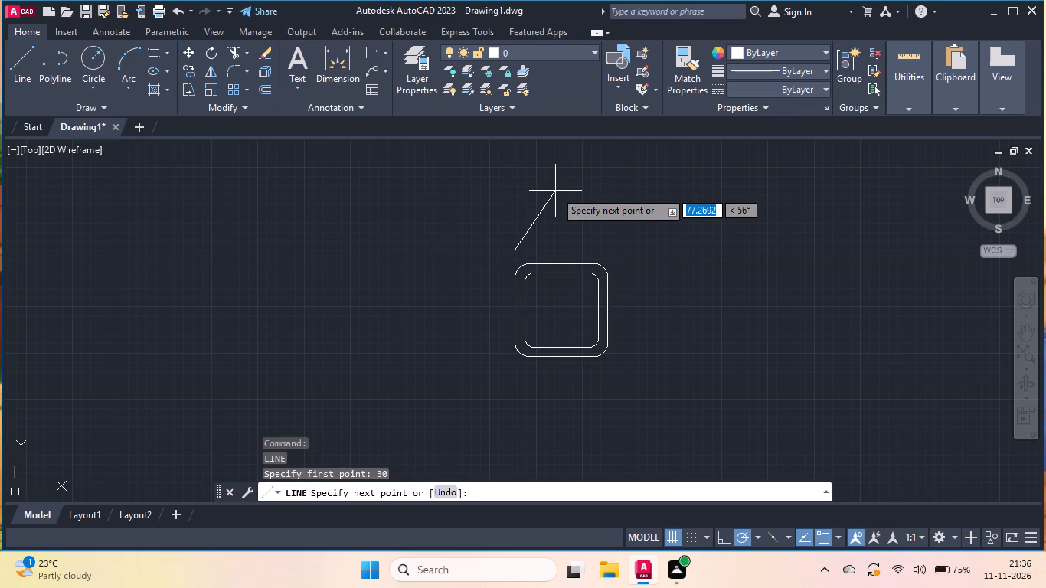
pyautogui.hotkey('ctrl', 'z')
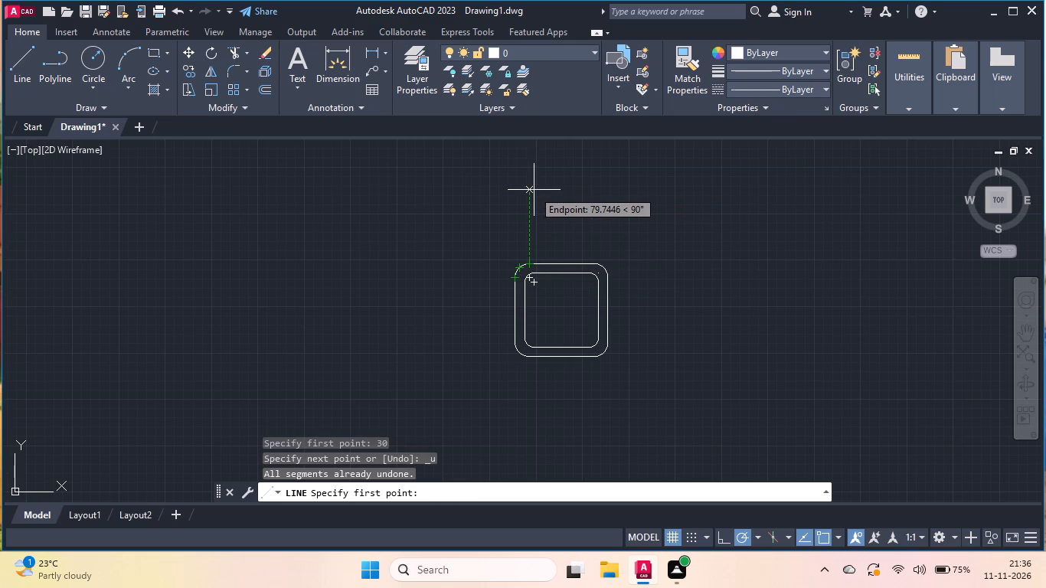
pyautogui.press('6')
pyautogui.press('BackSpace')
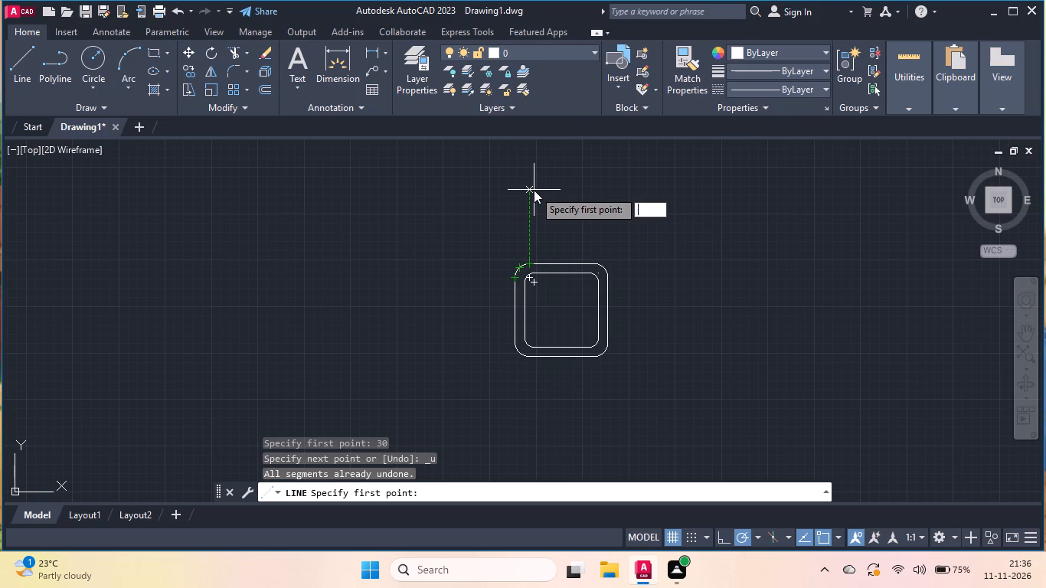
pyautogui.press('5')
pyautogui.press('0')
pyautogui.press('Return')
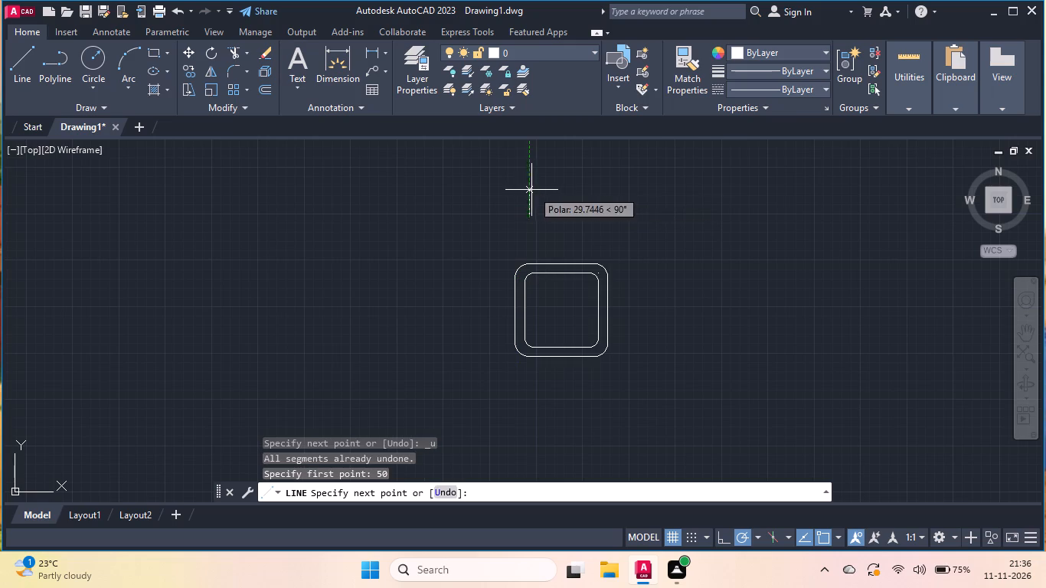
pyautogui.doubleClick(418, 217)
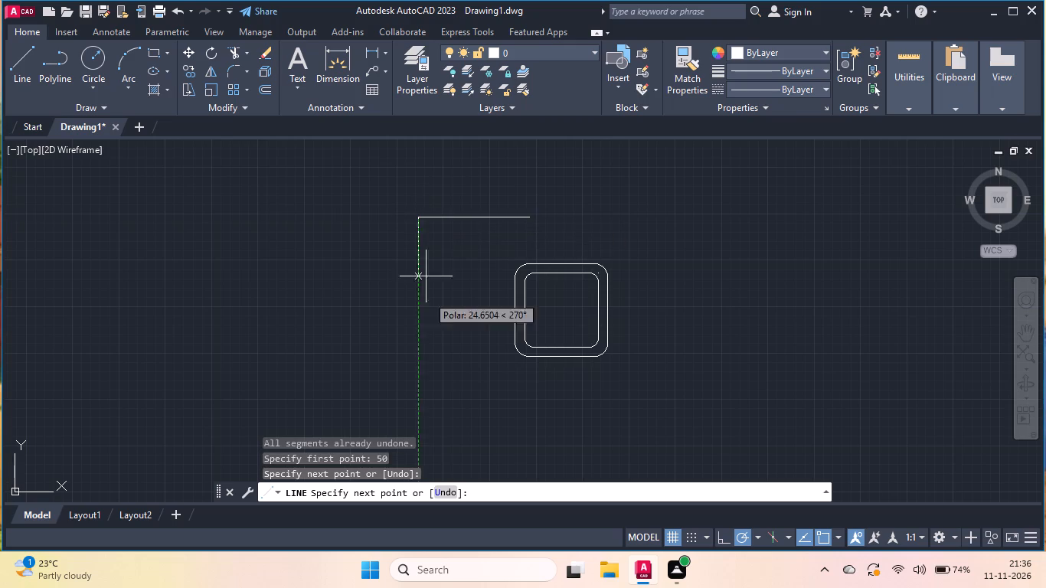
pyautogui.press('Return')
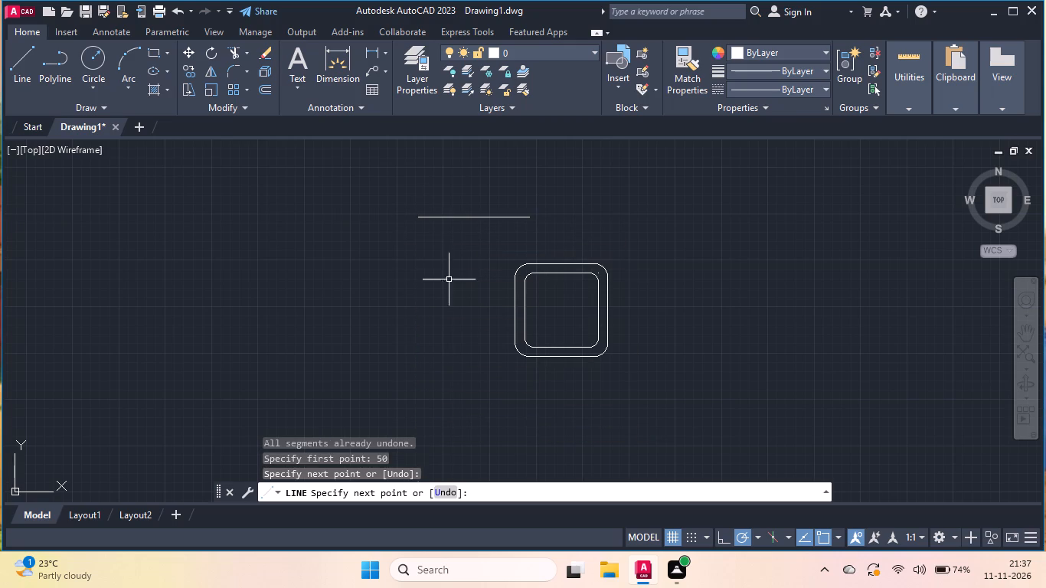
# Draw a vertical line from a point 50 units left of the outer left line's midpoint up to the new horizontal line.
pyautogui.press('Return')
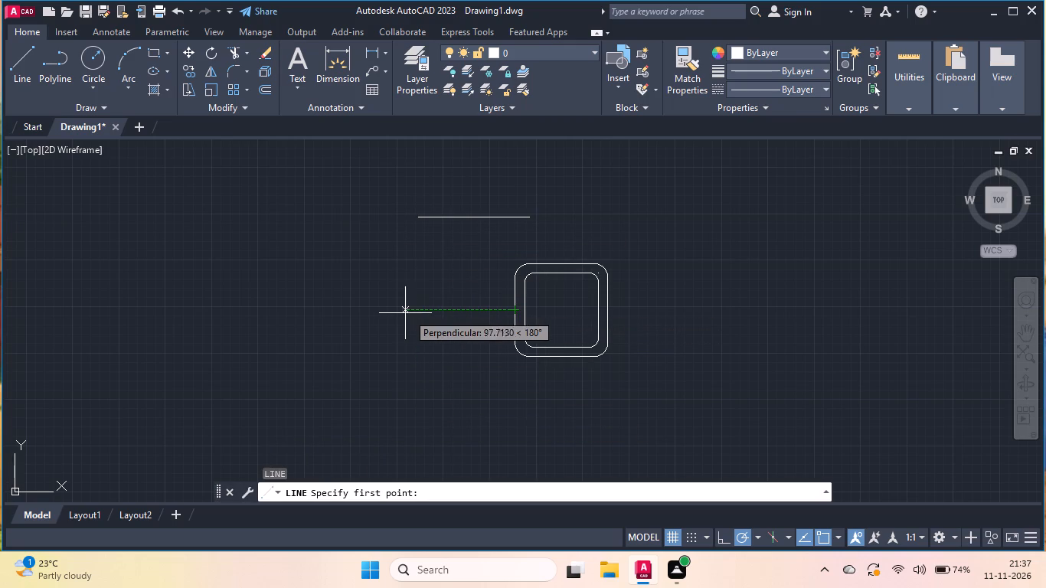
pyautogui.write('5-')
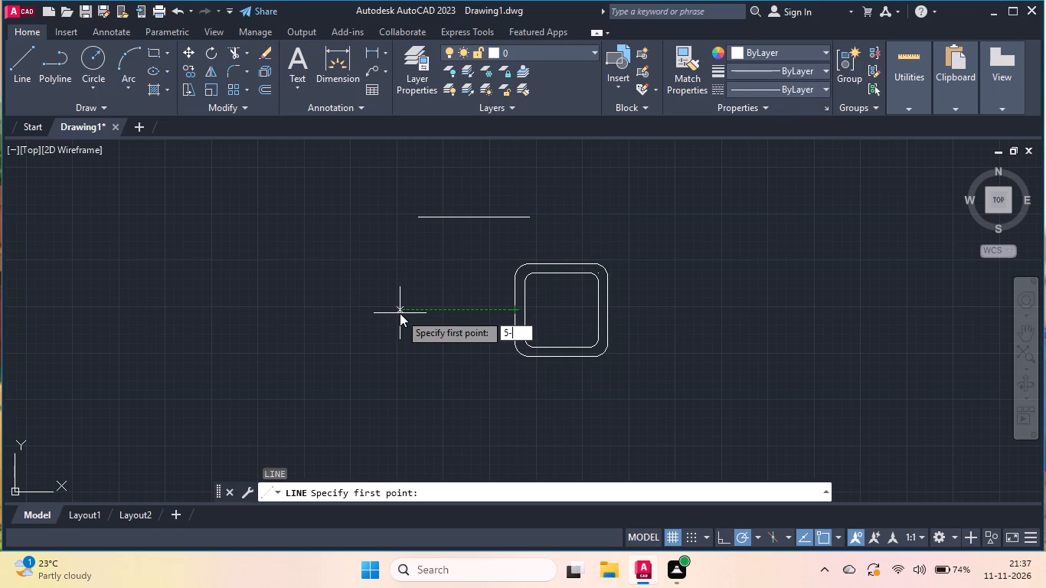
pyautogui.press('BackSpace')
pyautogui.press('0')
pyautogui.press('Return')
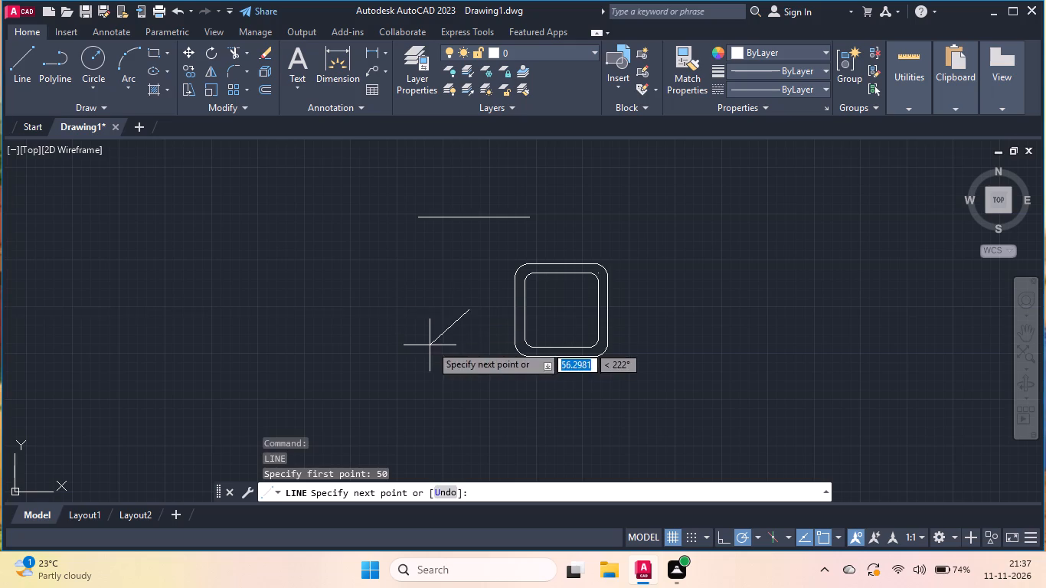
pyautogui.doubleClick(466, 216)
pyautogui.press('Return')
# Draw a horizontal line rightward from a point 50 units below the midpoint of the outer square's bottom line.
pyautogui.press('Return')
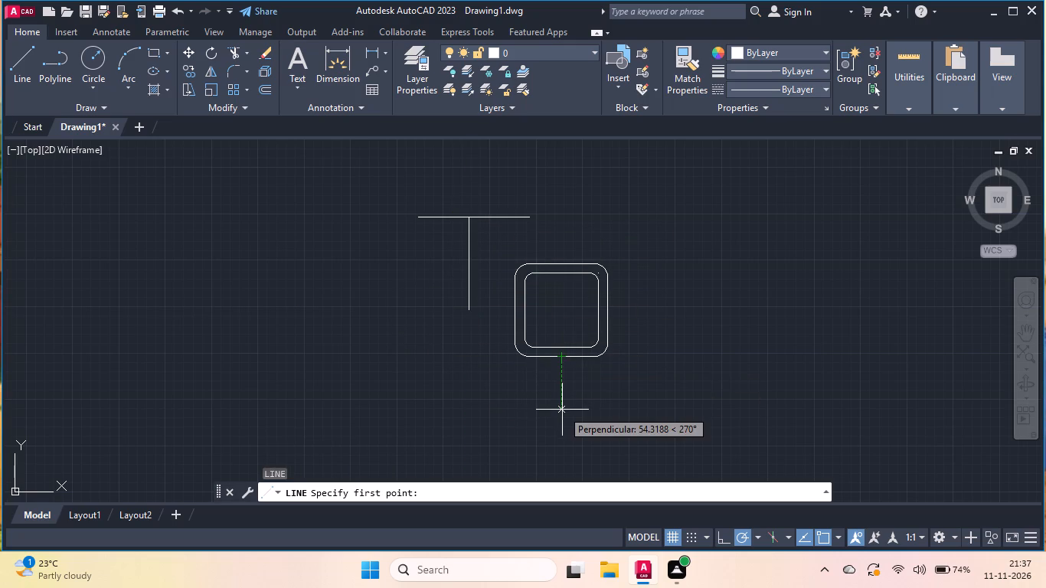
pyautogui.write('50')
pyautogui.press('Return')
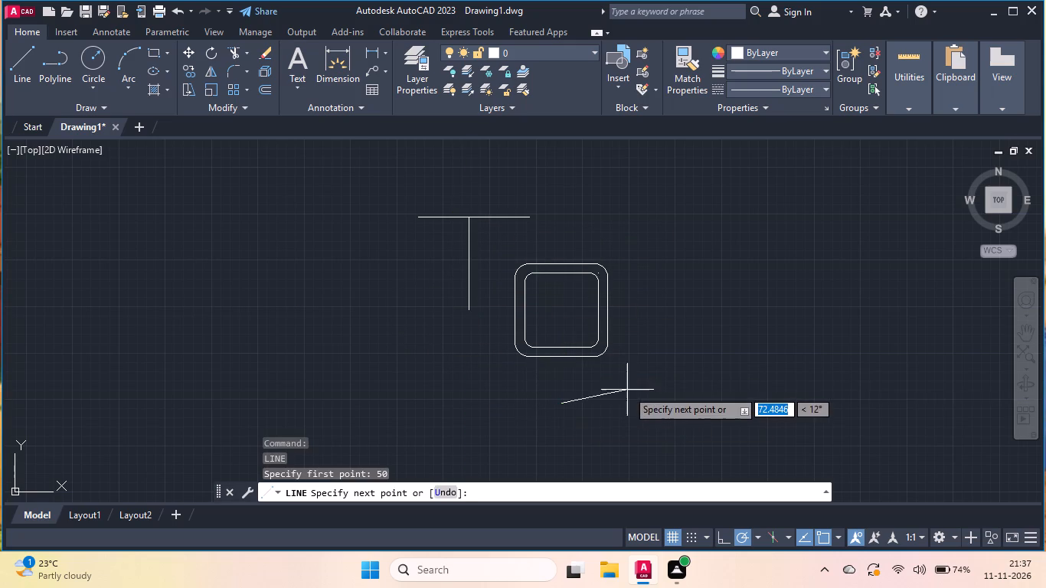
pyautogui.click(634, 403)
pyautogui.press('Return')
# Draw a vertical line upward from a point 50 units right of the midpoint of the outer square's right line.
pyautogui.press('Return')
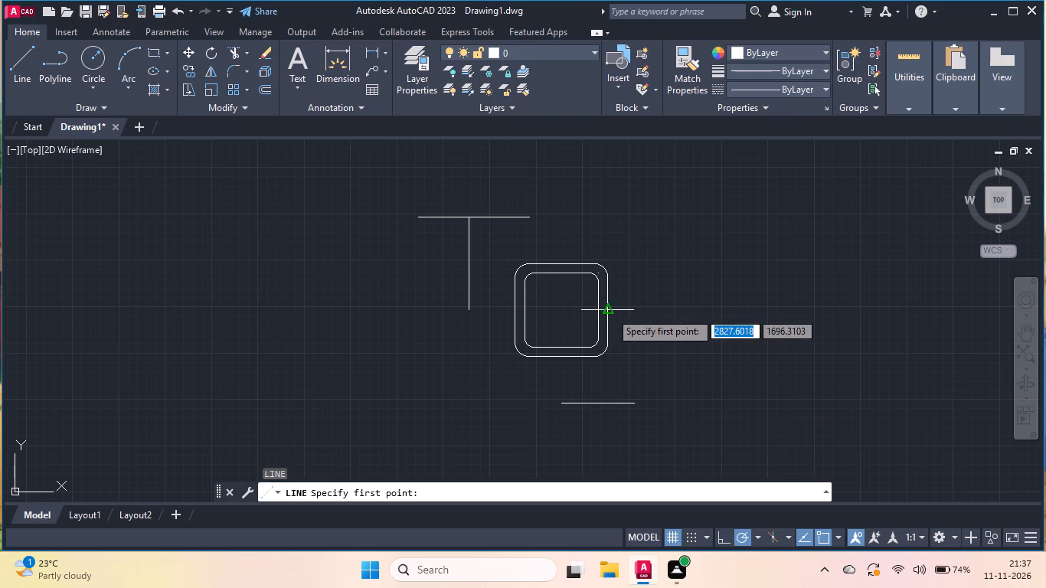
pyautogui.write('50')
pyautogui.press('Return')
pyautogui.click(657, 237)
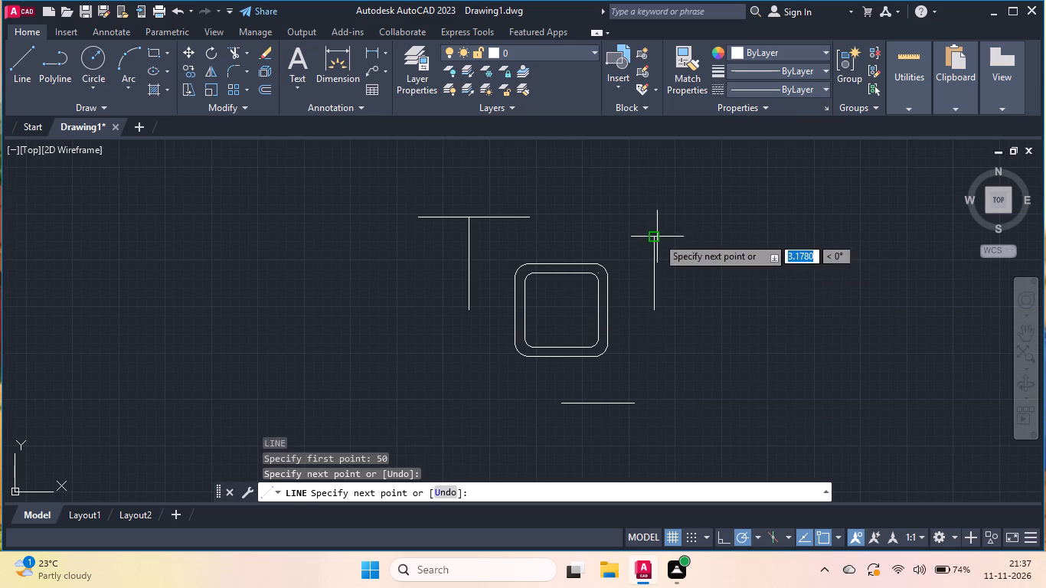
# Finish the vertical line 50 units to the right of the outer square.
pyautogui.press('Return')
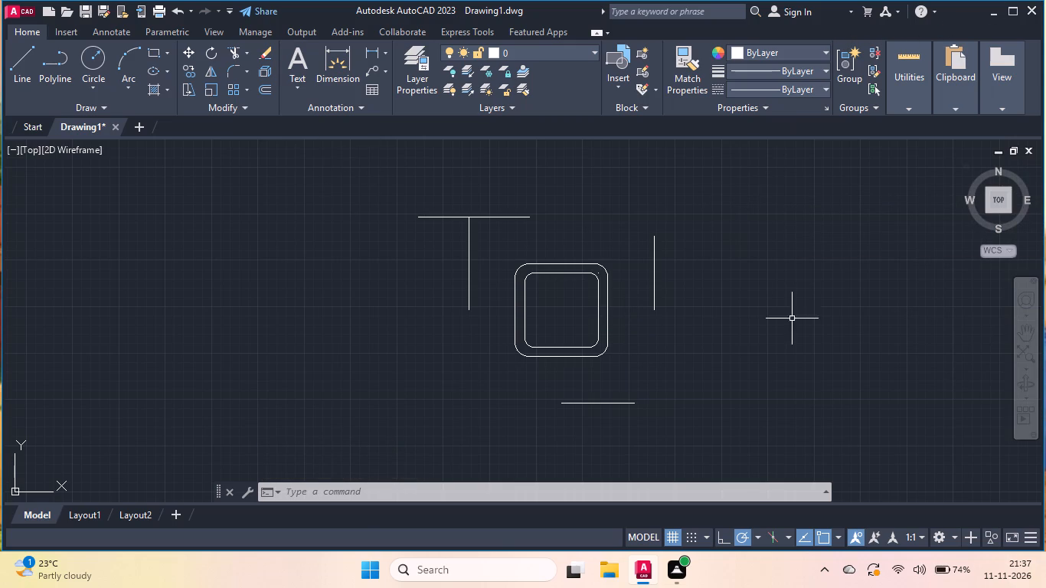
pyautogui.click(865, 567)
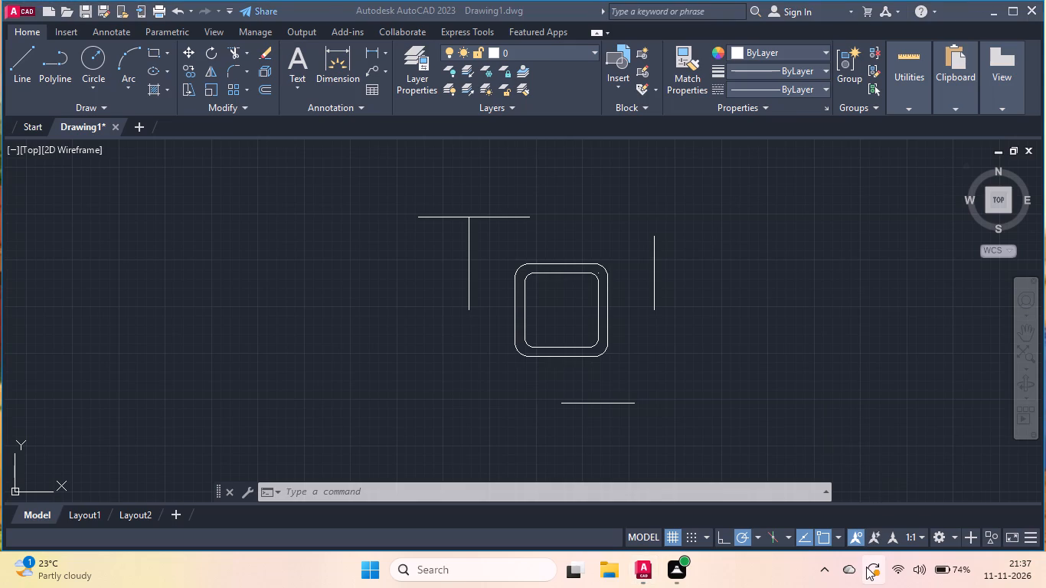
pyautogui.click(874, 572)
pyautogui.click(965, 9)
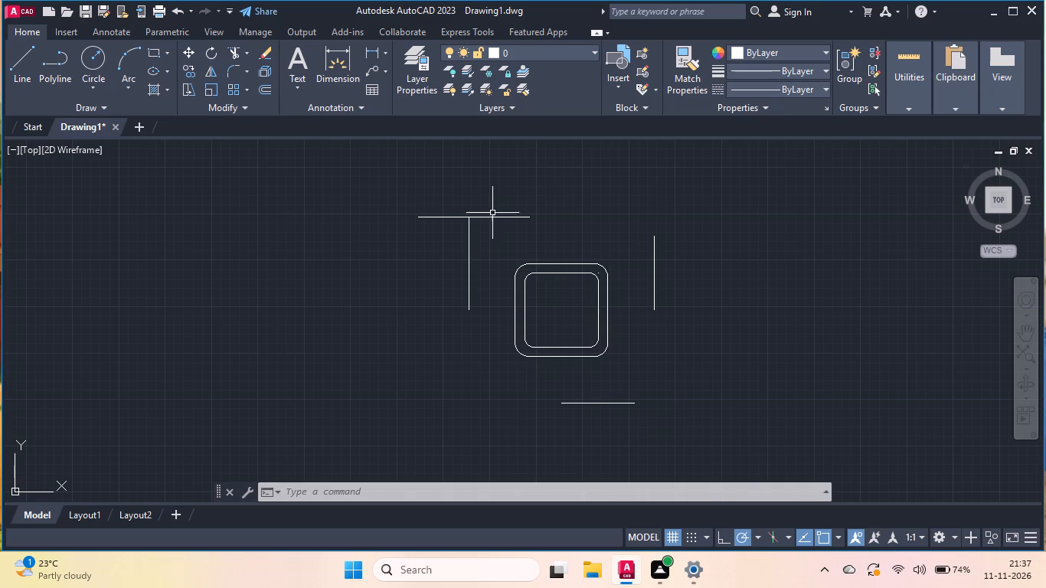
# Draw a vertical line from 6 units right of the outer square's top-line midpoint up to the level of the upper horizontal line.
pyautogui.scroll(1, 487, 212)
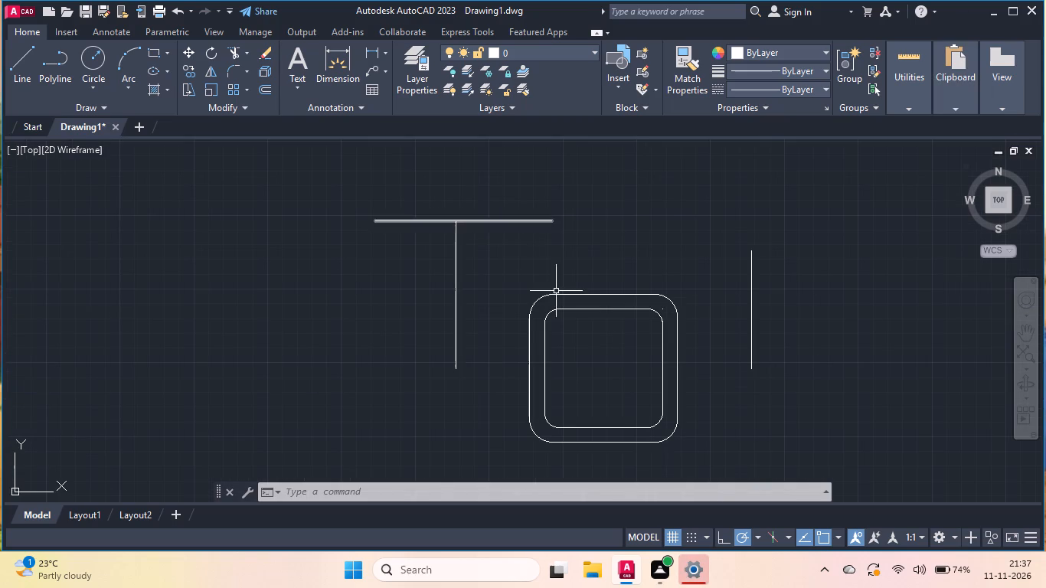
pyautogui.press('l')
pyautogui.press('Return')
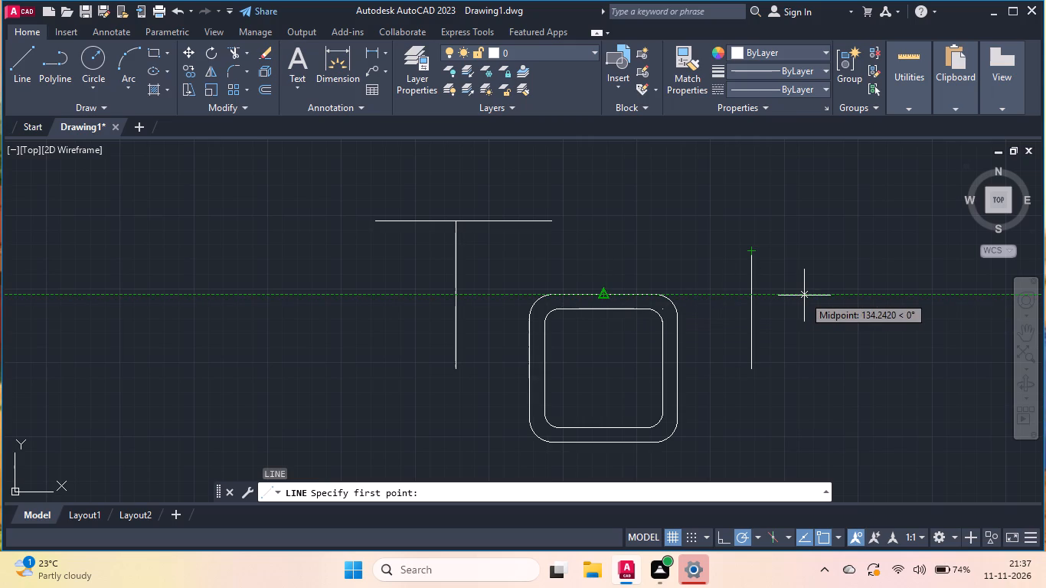
pyautogui.press('6')
pyautogui.press('Return')
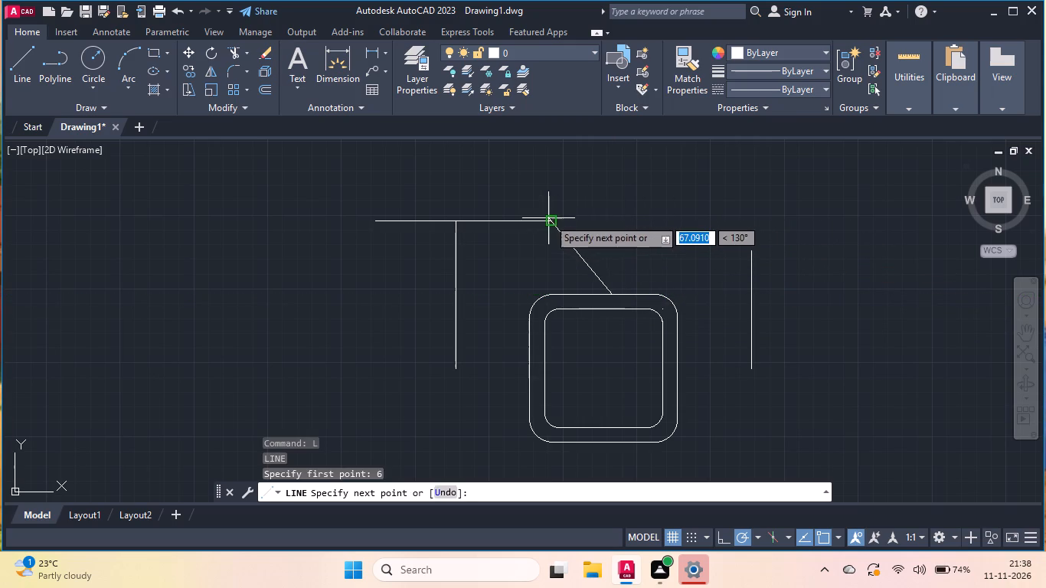
pyautogui.click(611, 220)
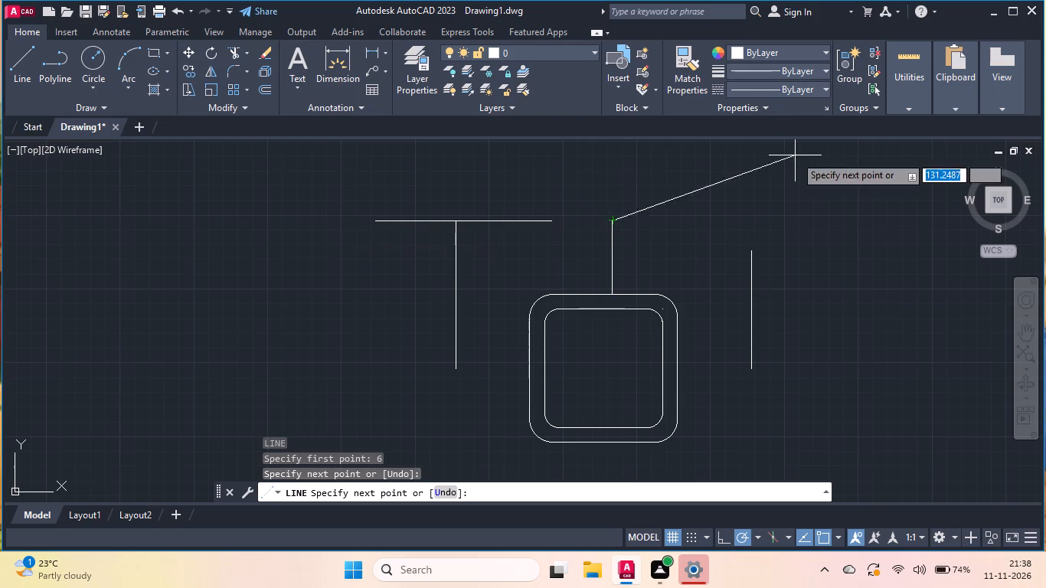
pyautogui.press('Return')
# Draw a line from 6 units left of the top-line midpoint up to the first upright's height, and across to its top end.
pyautogui.press('Return')
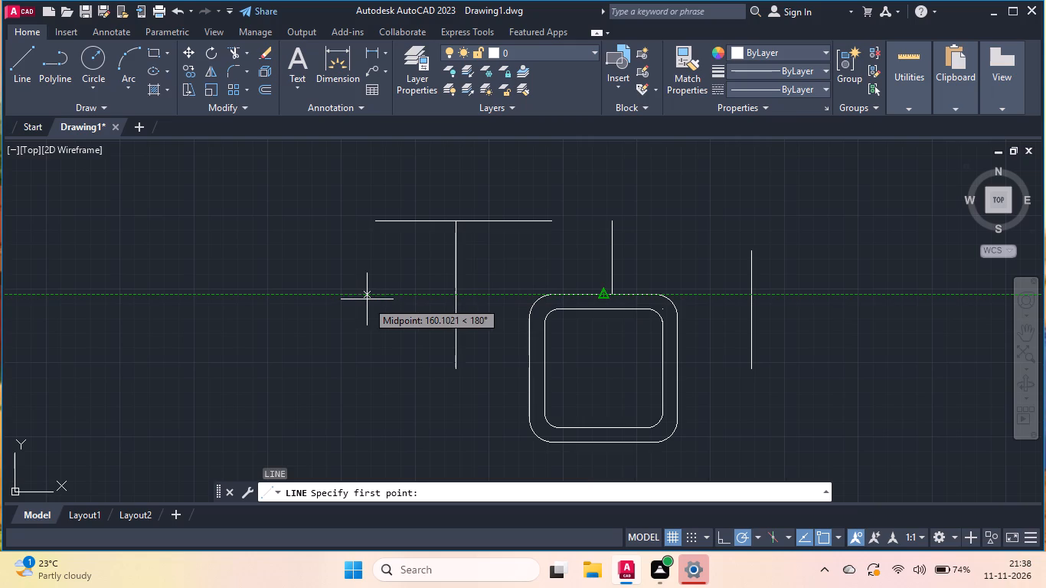
pyautogui.press('6')
pyautogui.press('Return')
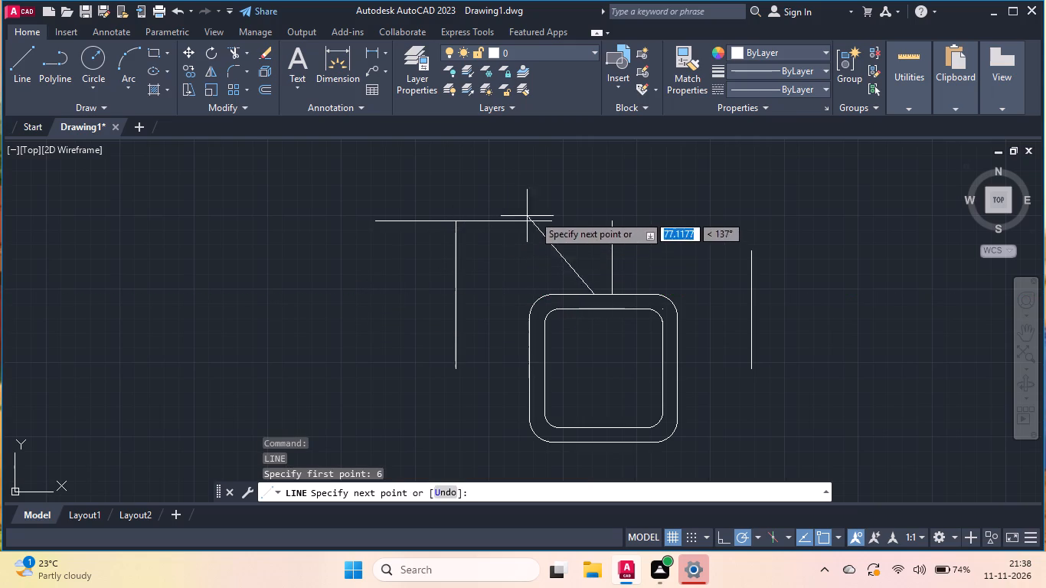
pyautogui.scroll(3, 590, 223)
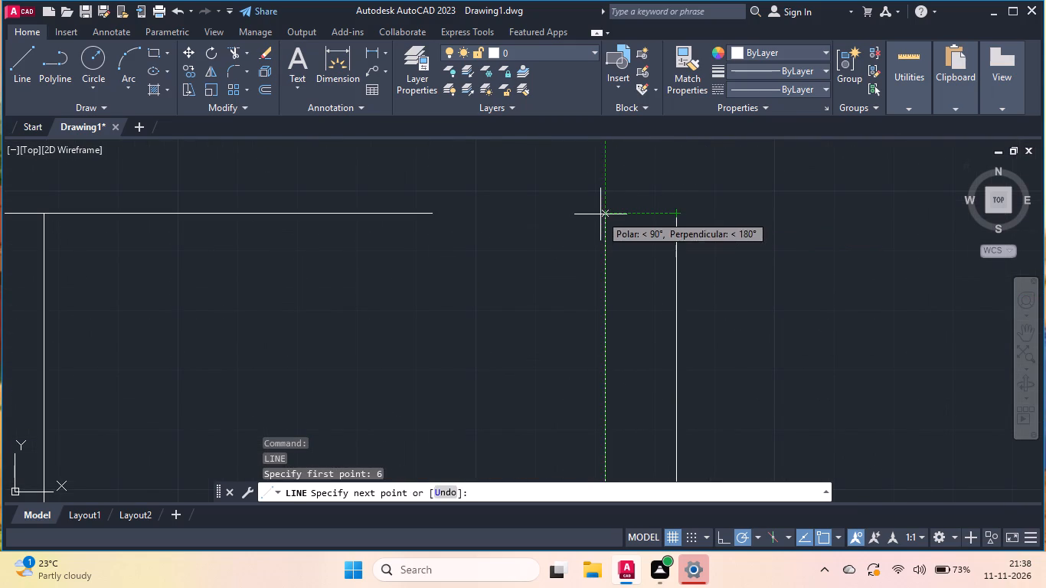
pyautogui.doubleClick(606, 214)
pyautogui.click(675, 214)
pyautogui.press('Return')
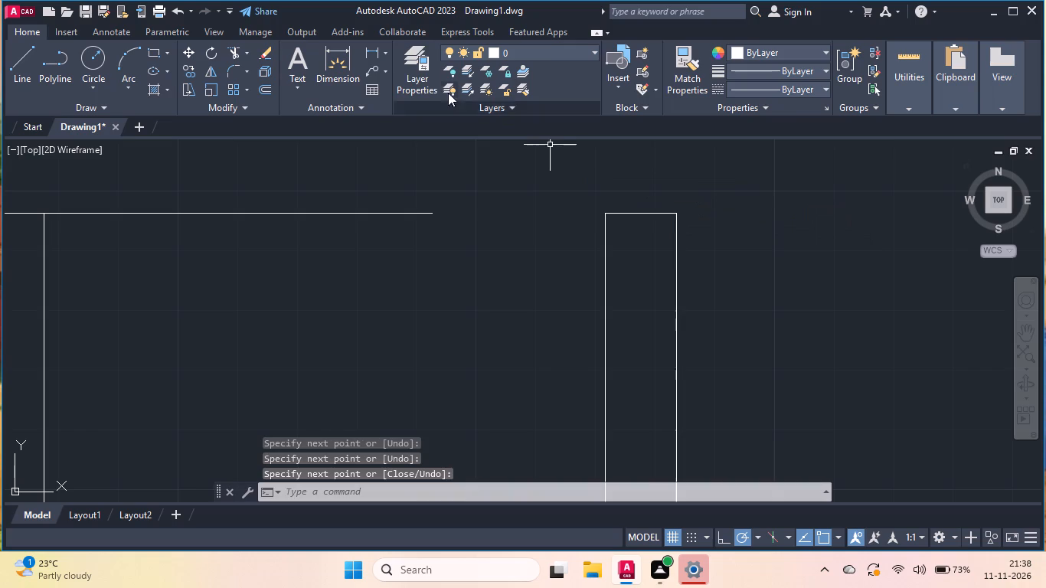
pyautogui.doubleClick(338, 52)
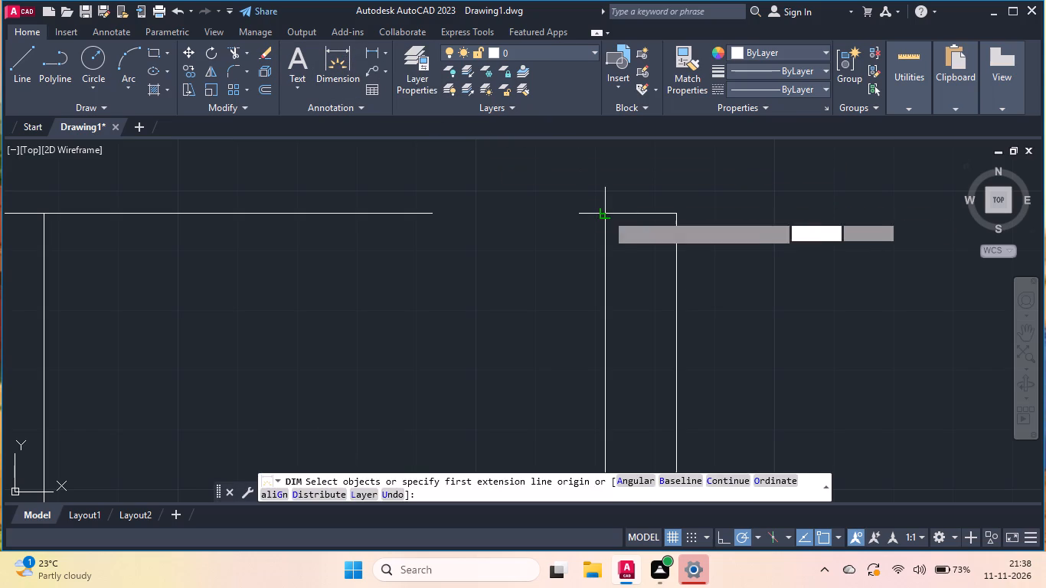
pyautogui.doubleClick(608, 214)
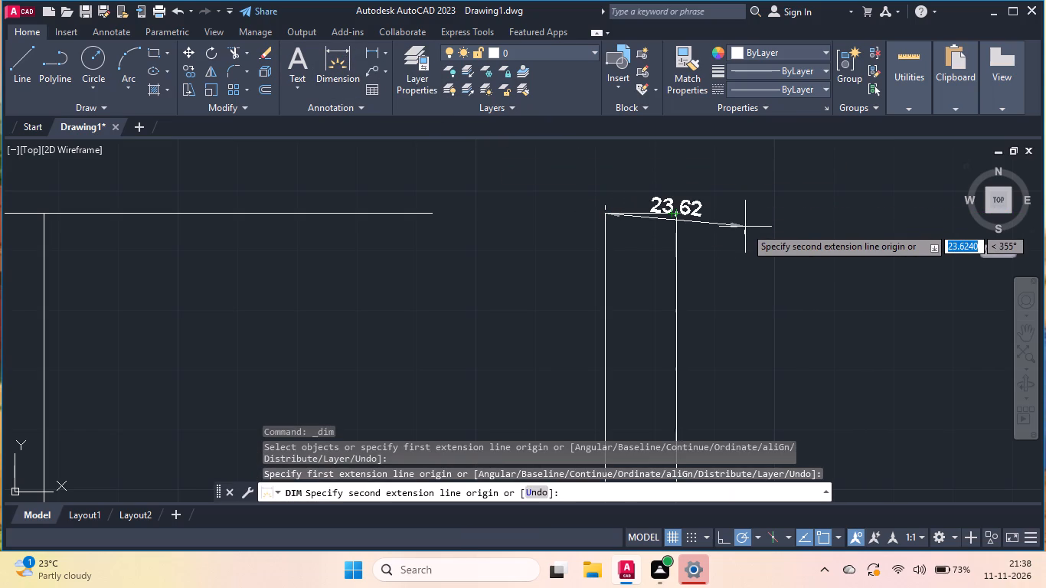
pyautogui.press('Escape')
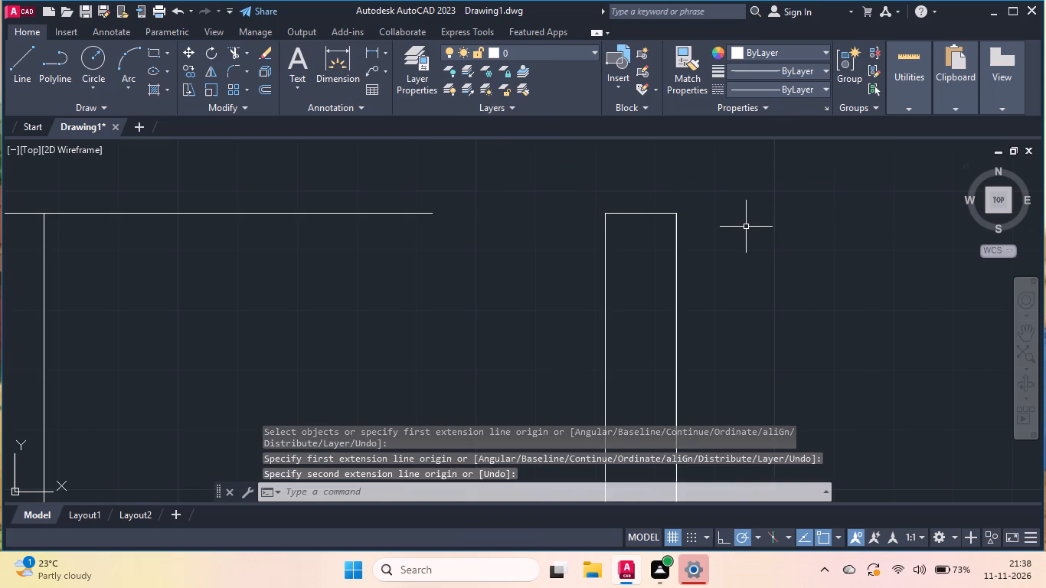
# Measure from the end of the outer square's top-left fillet to the base of the left upright line.
pyautogui.scroll(-4, 745, 227)
pyautogui.scroll(1, 733, 234)
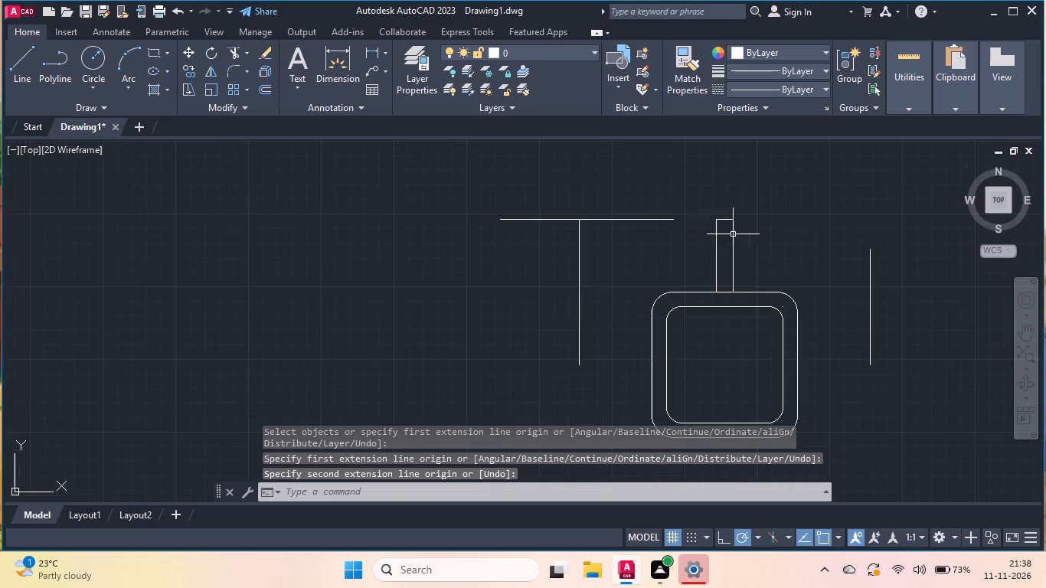
pyautogui.scroll(1, 733, 234)
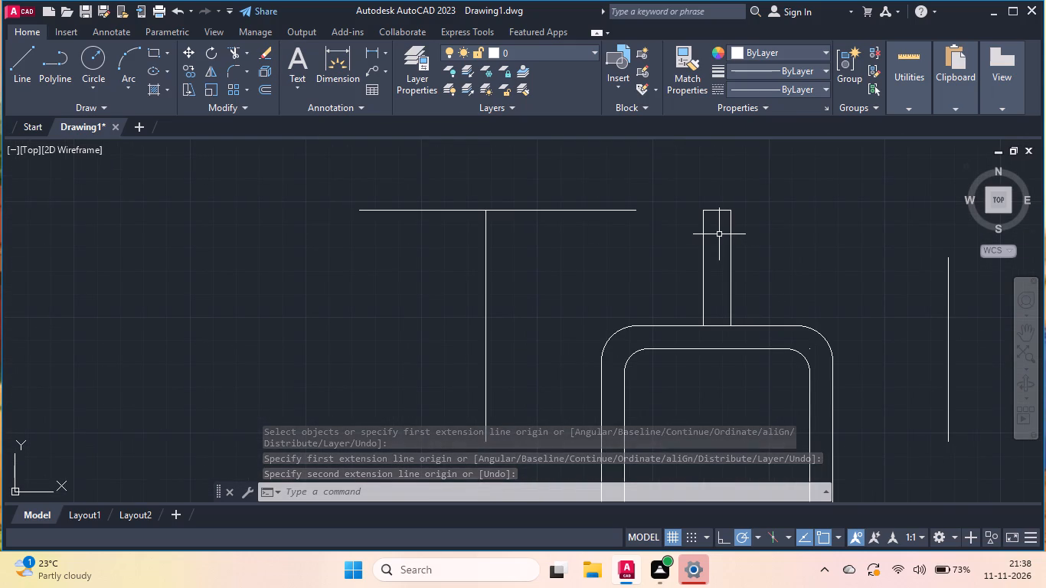
pyautogui.click(336, 54)
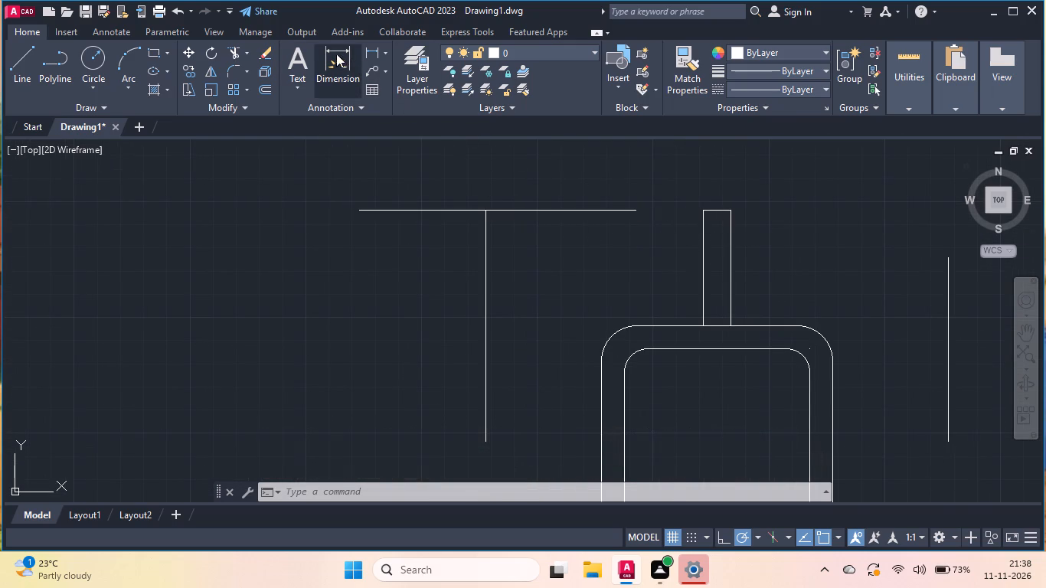
pyautogui.doubleClick(633, 325)
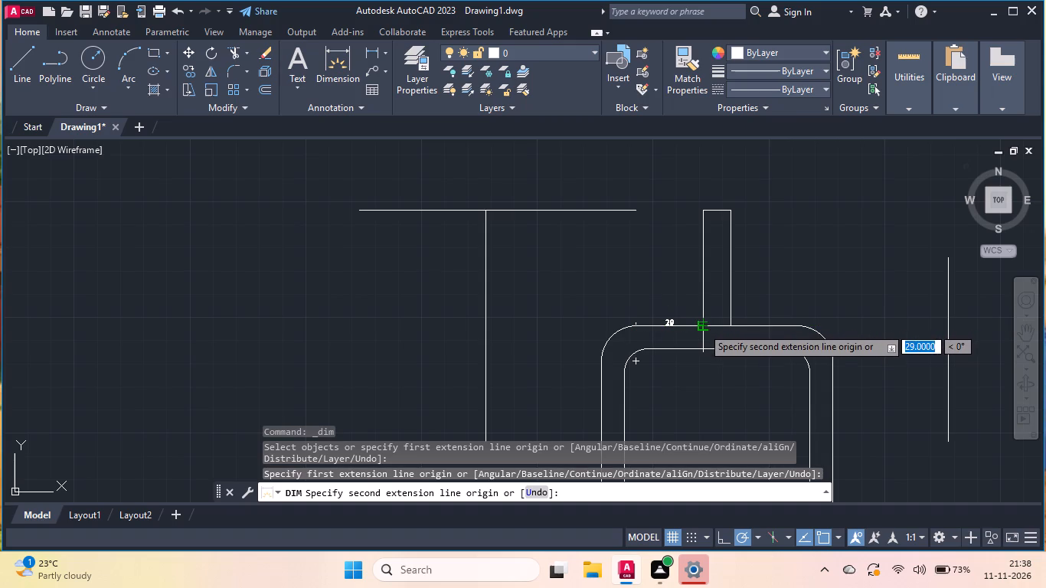
pyautogui.scroll(5, 701, 327)
pyautogui.scroll(-1, 686, 331)
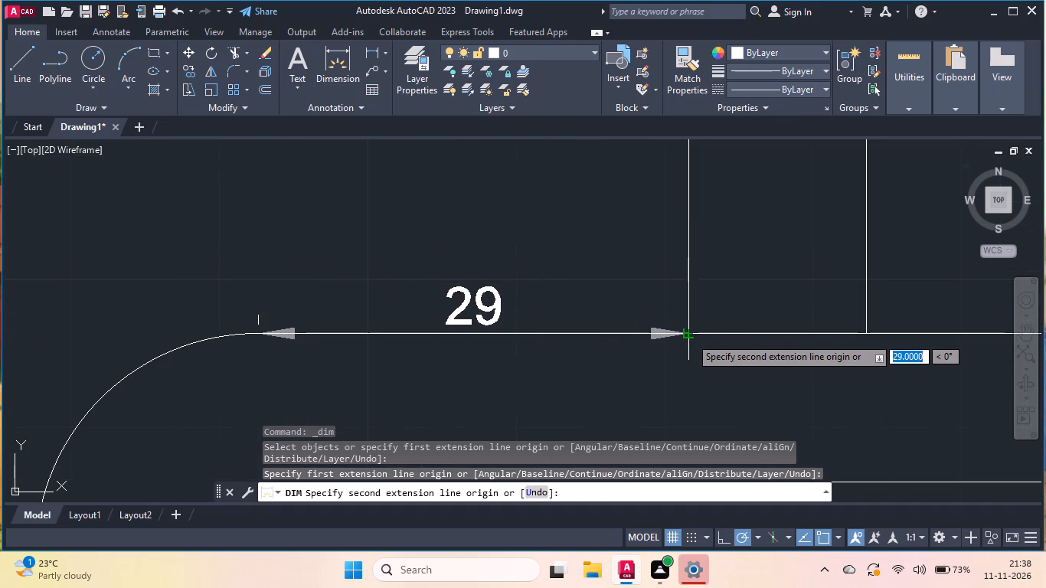
pyautogui.scroll(-1, 690, 337)
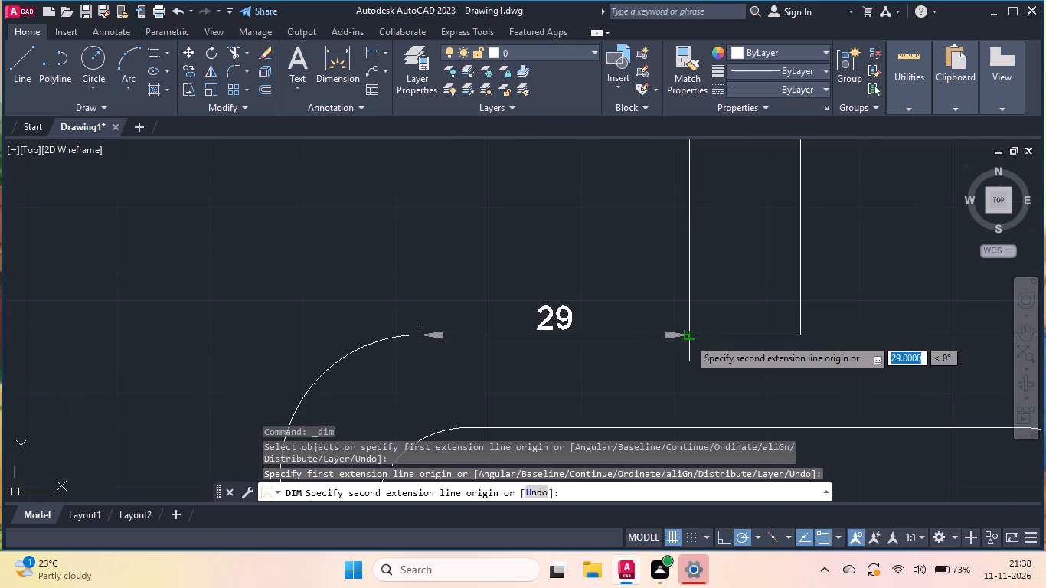
pyautogui.press('Return')
# Measure from the base of the right upright line to the start of the outer square's top-right fillet.
pyautogui.press('Return')
pyautogui.scroll(-1, 620, 349)
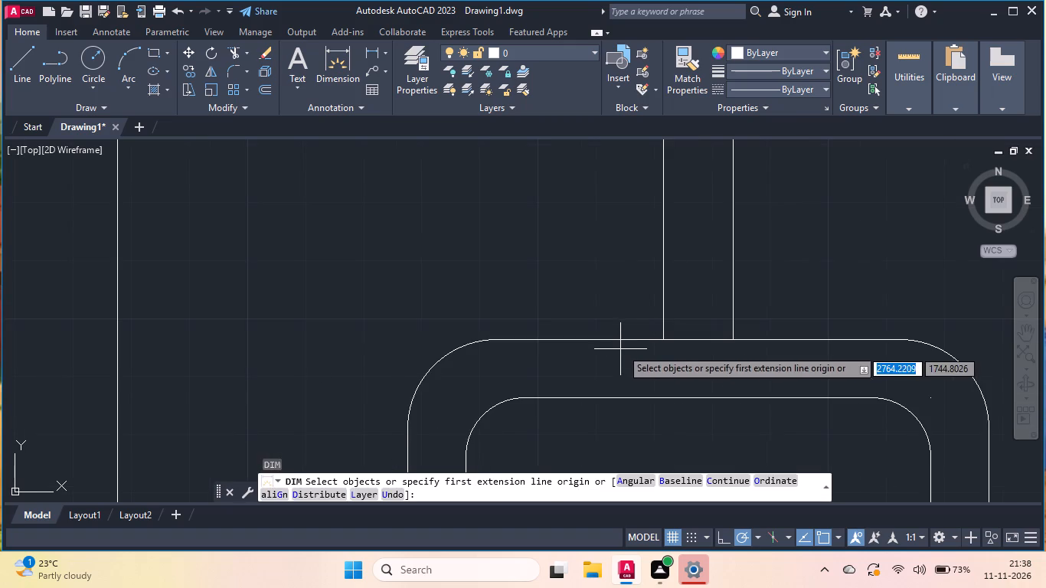
pyautogui.click(731, 341)
pyautogui.scroll(-2, 662, 349)
pyautogui.scroll(2, 760, 350)
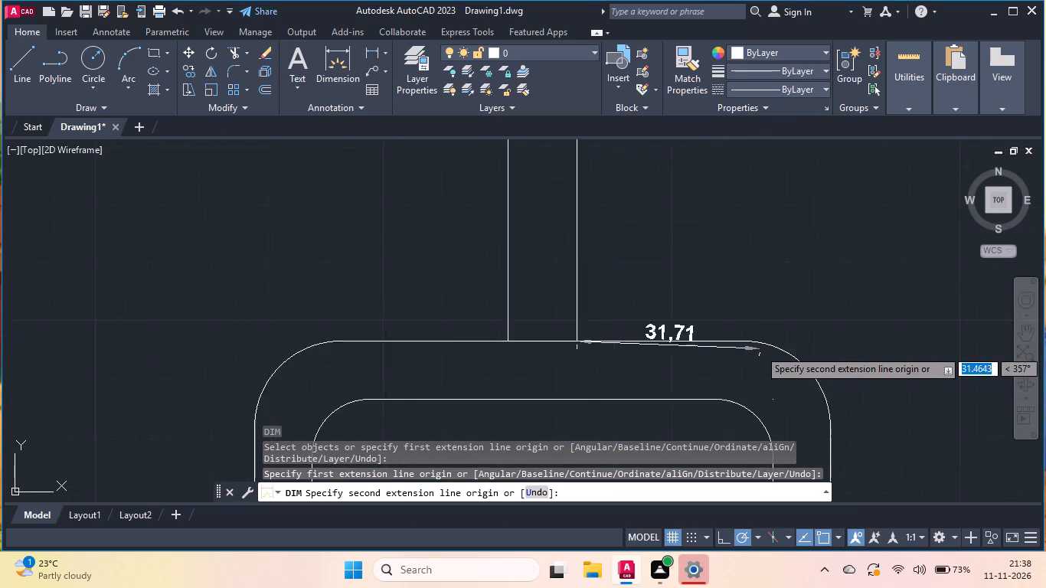
pyautogui.scroll(1, 759, 349)
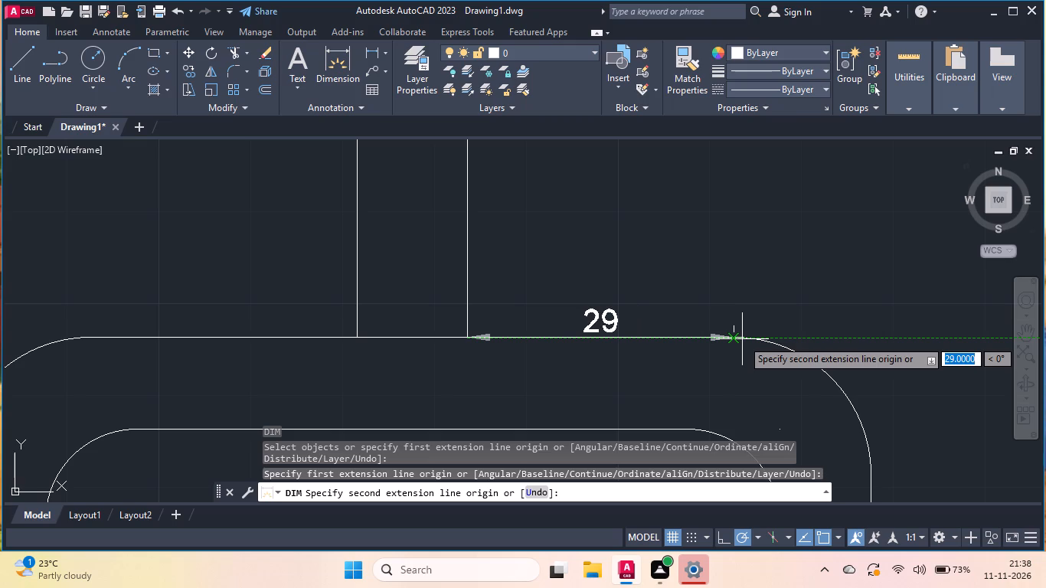
pyautogui.press('Return')
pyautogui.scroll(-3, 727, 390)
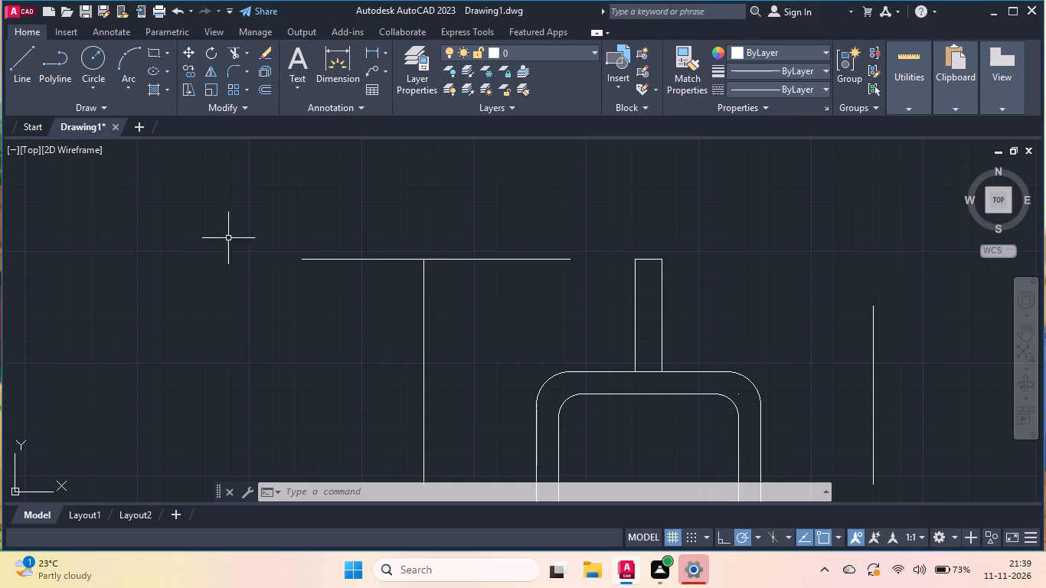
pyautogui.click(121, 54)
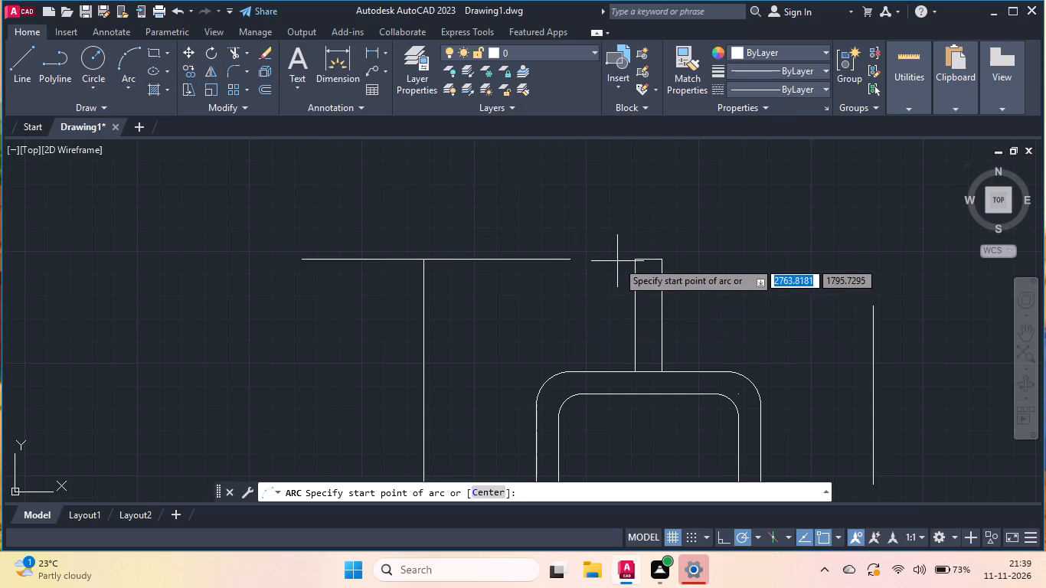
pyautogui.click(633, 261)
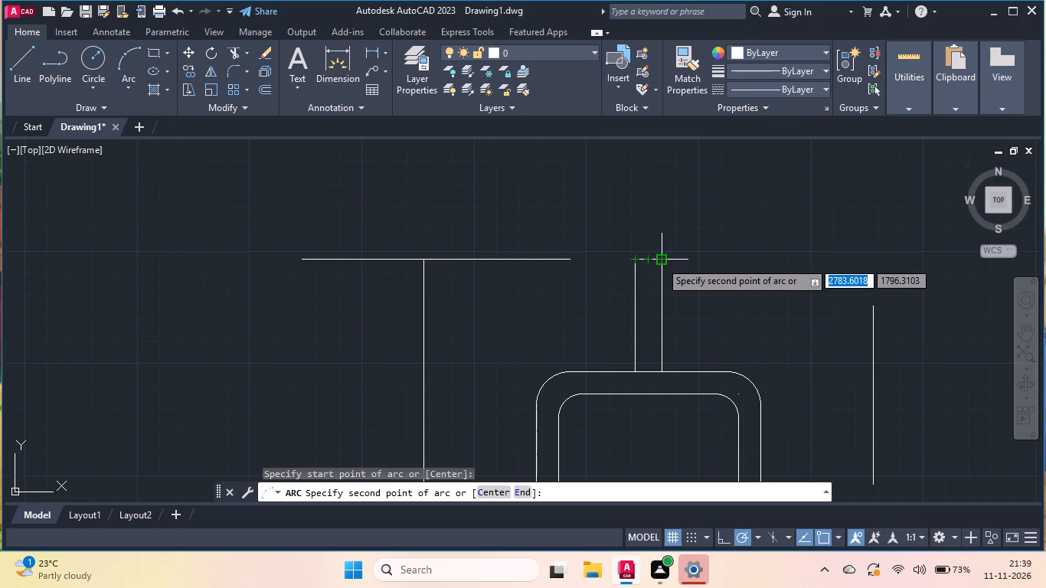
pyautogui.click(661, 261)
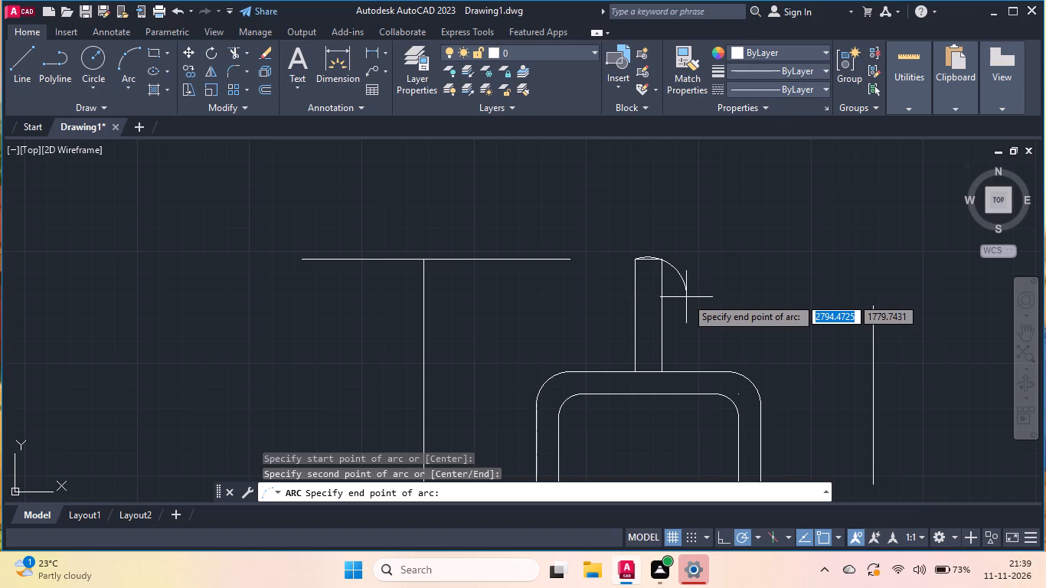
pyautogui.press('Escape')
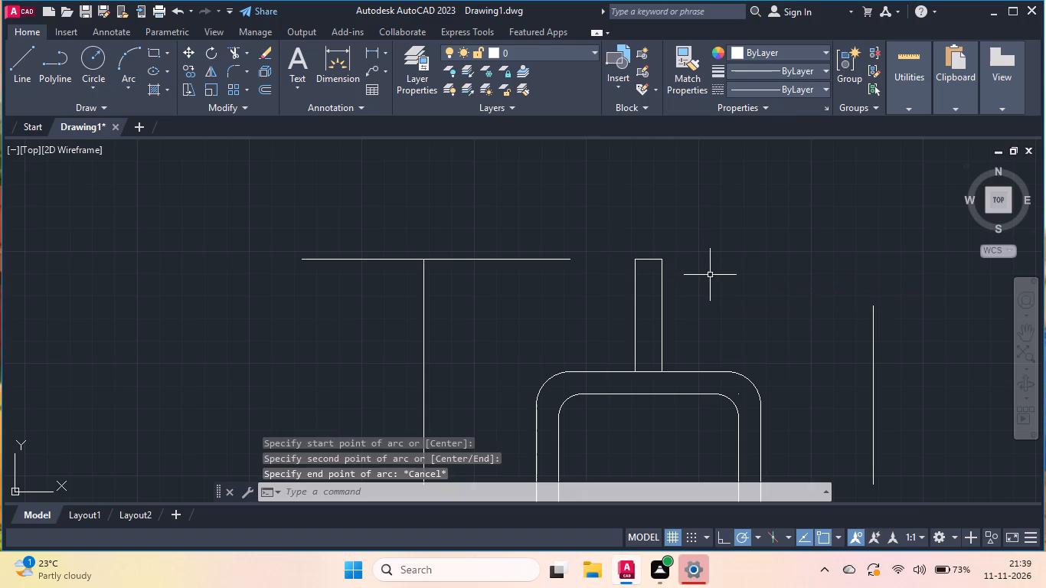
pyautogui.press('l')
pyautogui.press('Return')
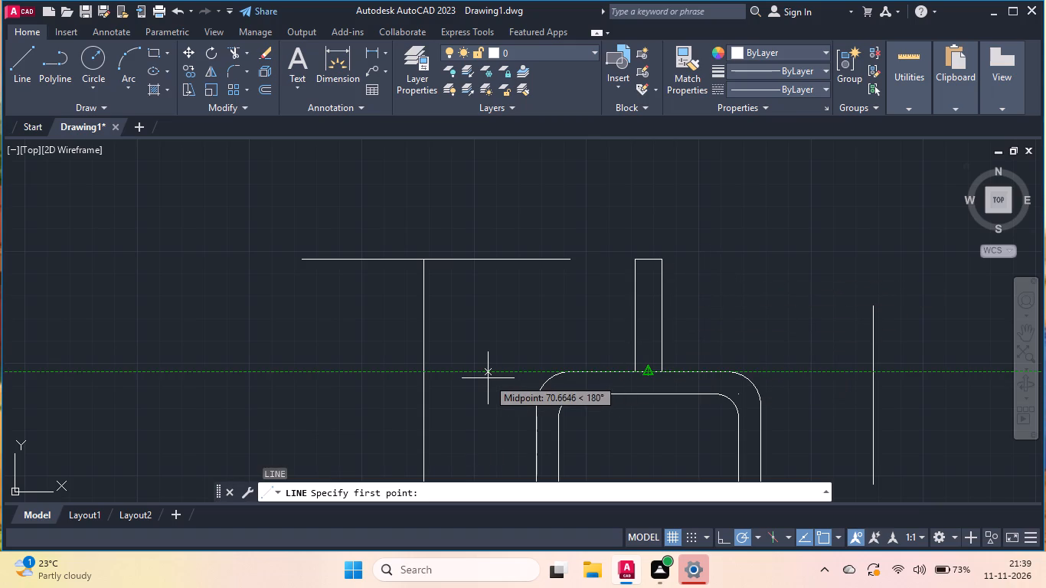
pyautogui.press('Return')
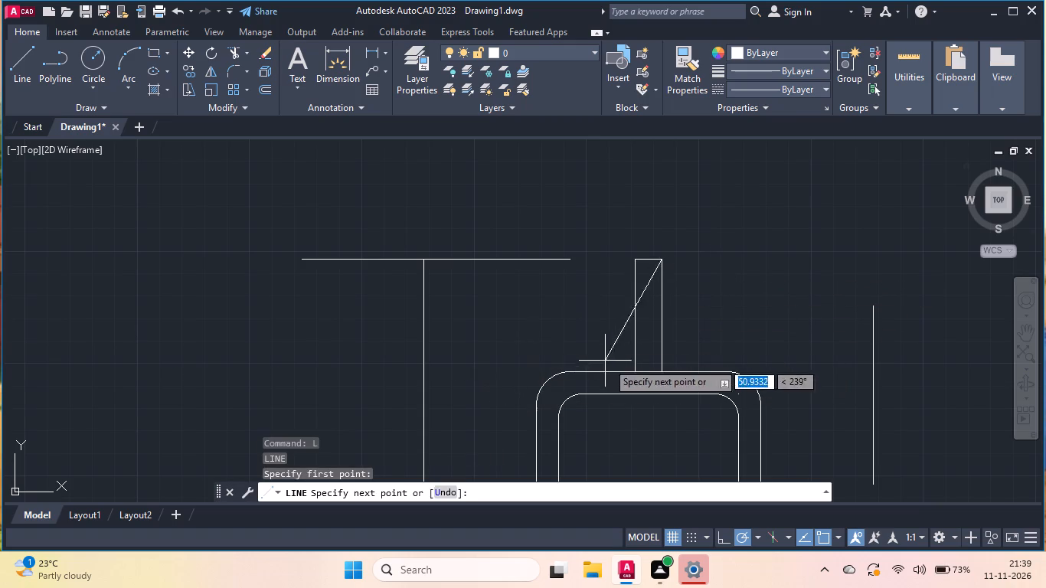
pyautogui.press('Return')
# Draw a line from 6 units left of the left upright's base up to its top level, and across to its top end.
pyautogui.press('Return')
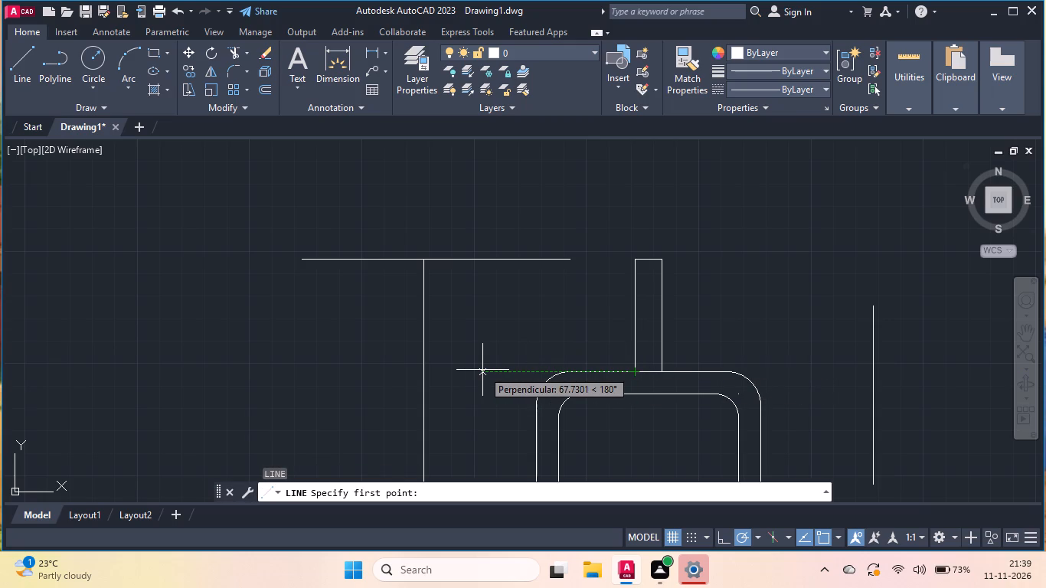
pyautogui.press('6')
pyautogui.press('Return')
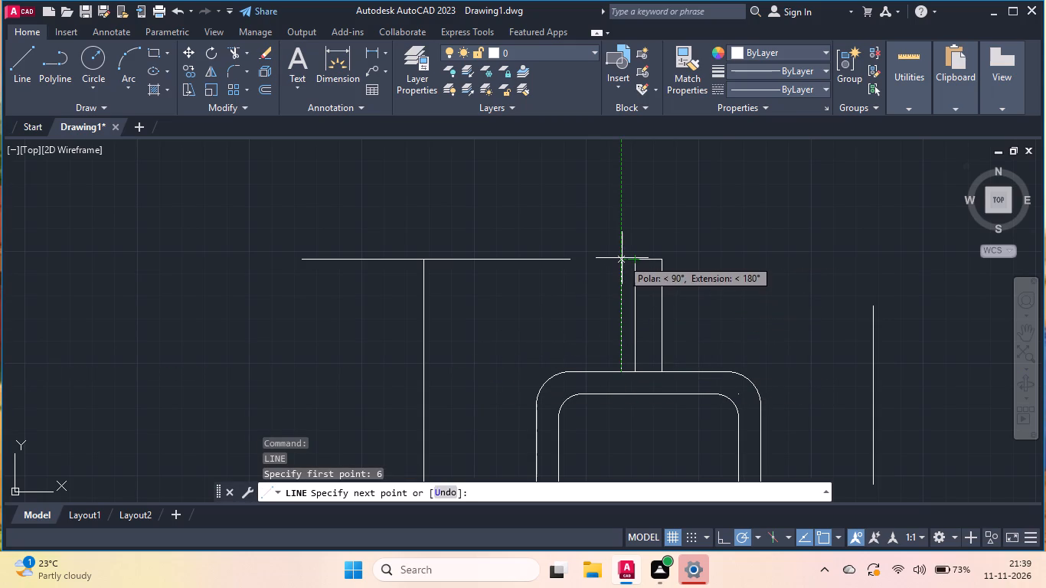
pyautogui.scroll(3, 622, 257)
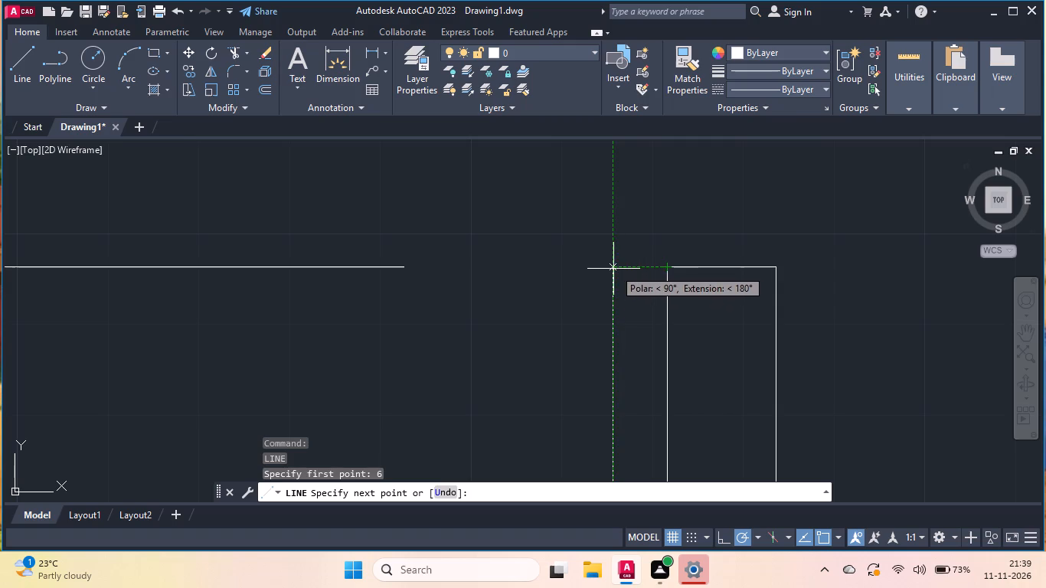
pyautogui.click(613, 269)
pyautogui.click(662, 267)
pyautogui.press('Return')
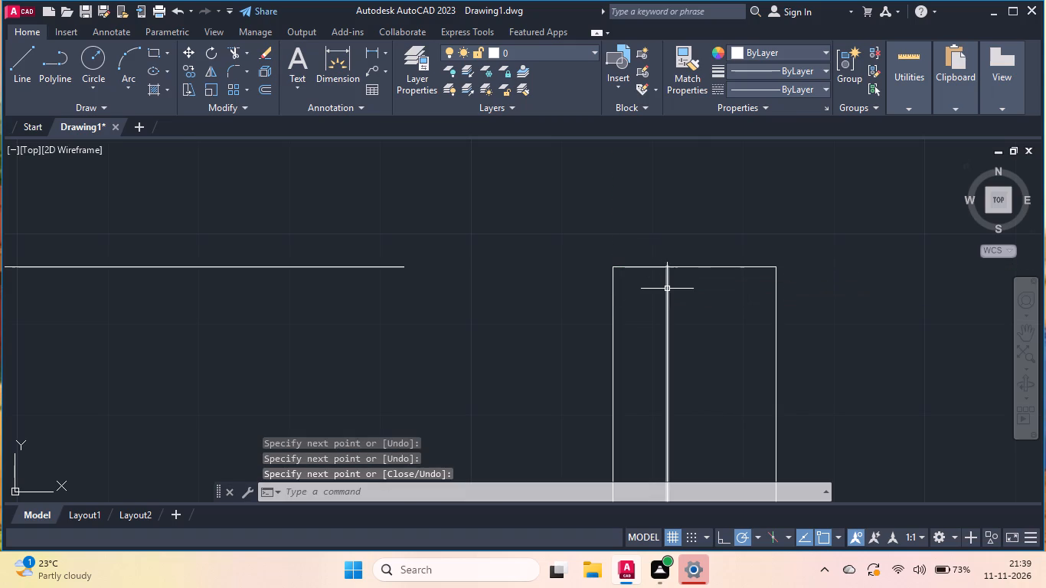
# Delete the middle upright line and the top line joining it to the right upright.
pyautogui.click(667, 289)
pyautogui.click(701, 267)
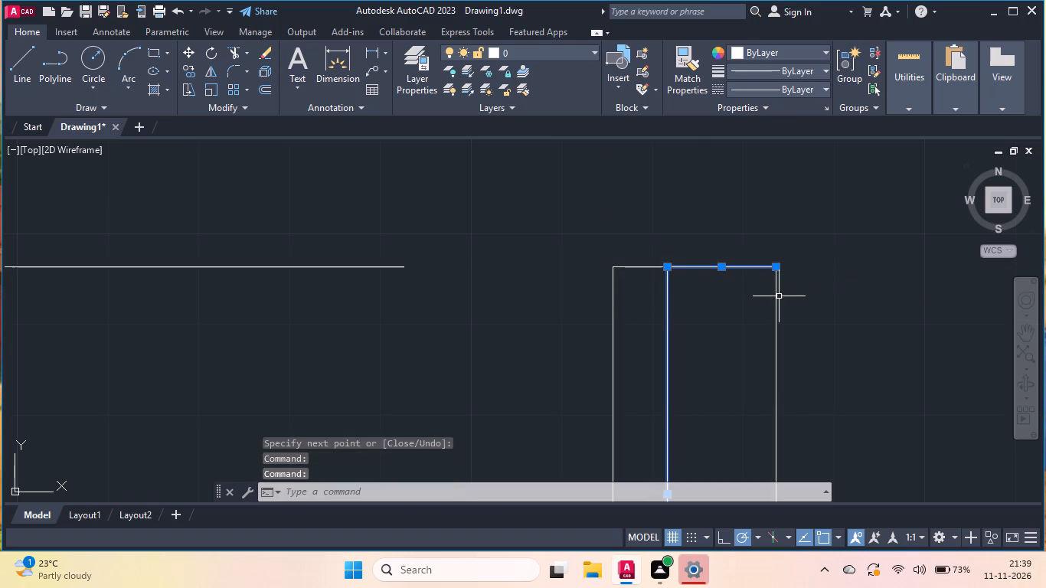
pyautogui.press('Delete')
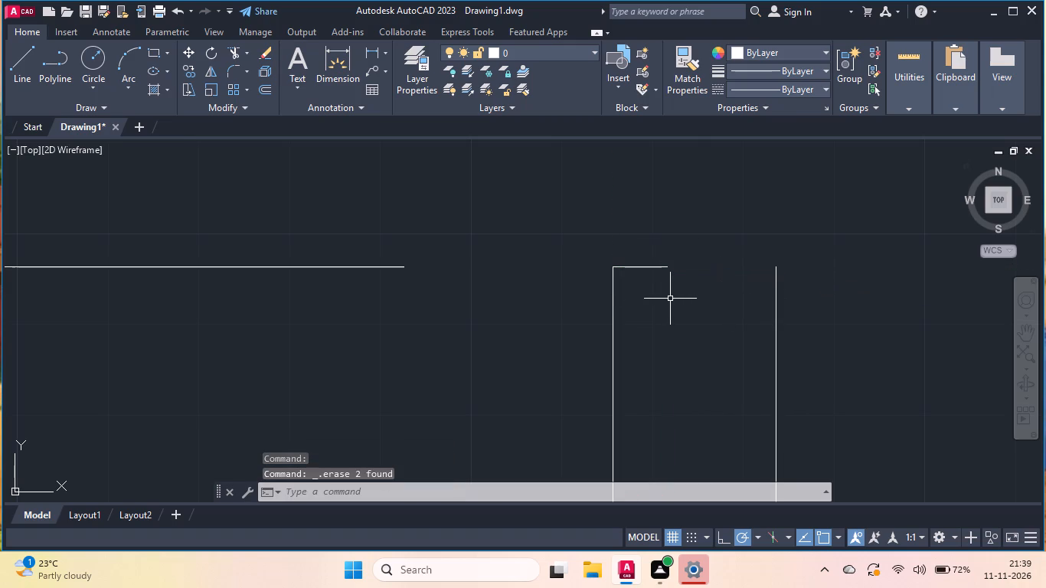
# Draw a horizontal line from 6 units right of the right upright's top end to the free end of the short top line.
pyautogui.press('l')
pyautogui.press('Return')
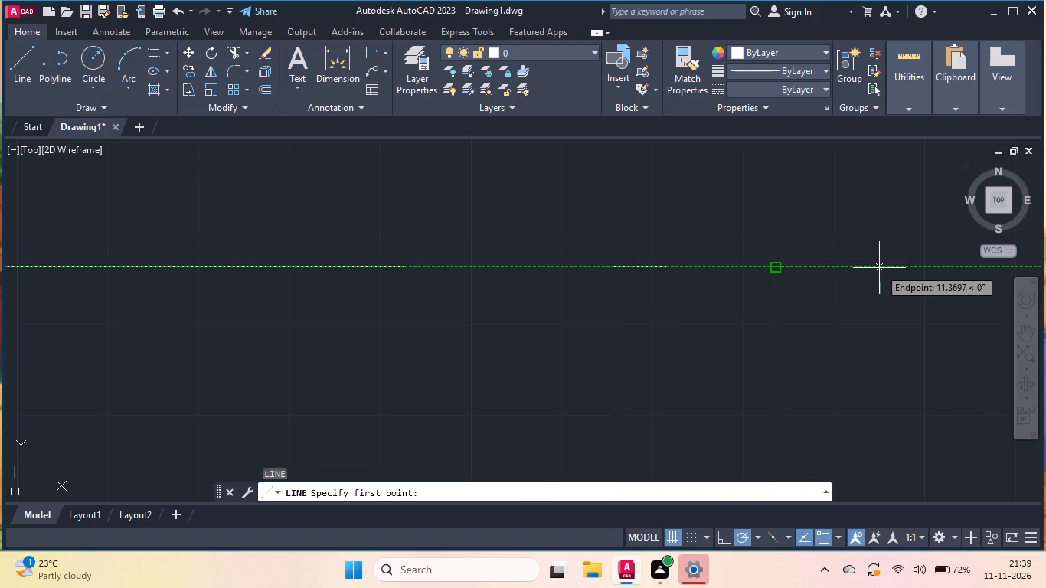
pyautogui.press('6')
pyautogui.press('Return')
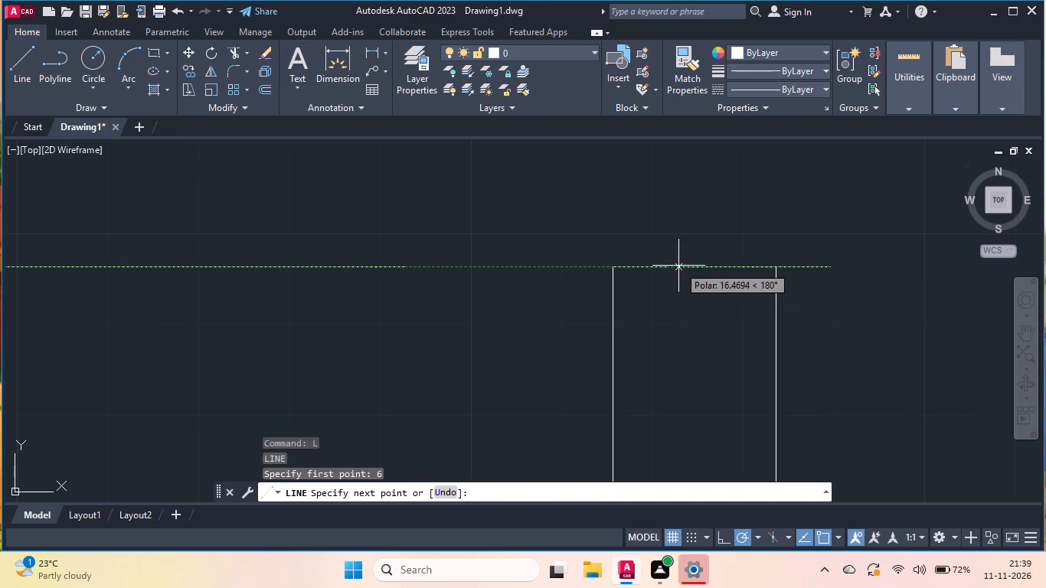
pyautogui.doubleClick(667, 267)
pyautogui.press('Return')
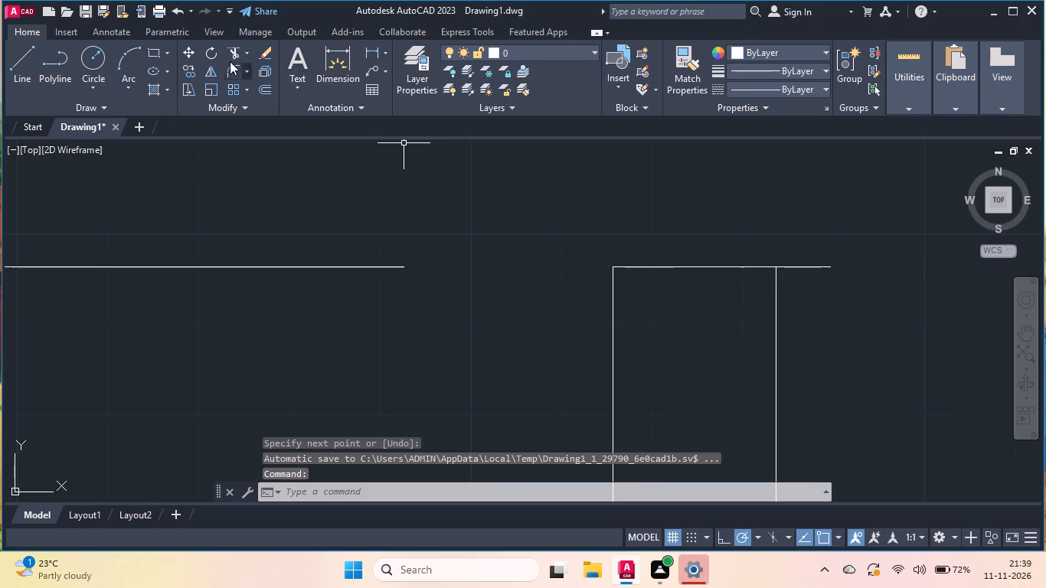
# Draw a three-point arc from the left upright's top end through the top line's right end, finishing beyond and below it.
pyautogui.click(129, 54)
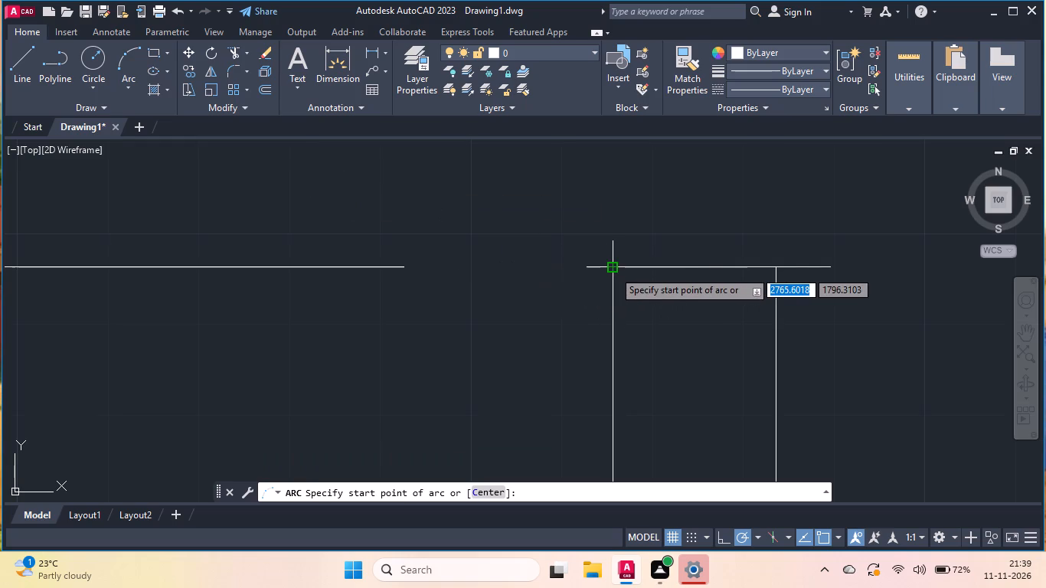
pyautogui.click(613, 270)
pyautogui.click(831, 267)
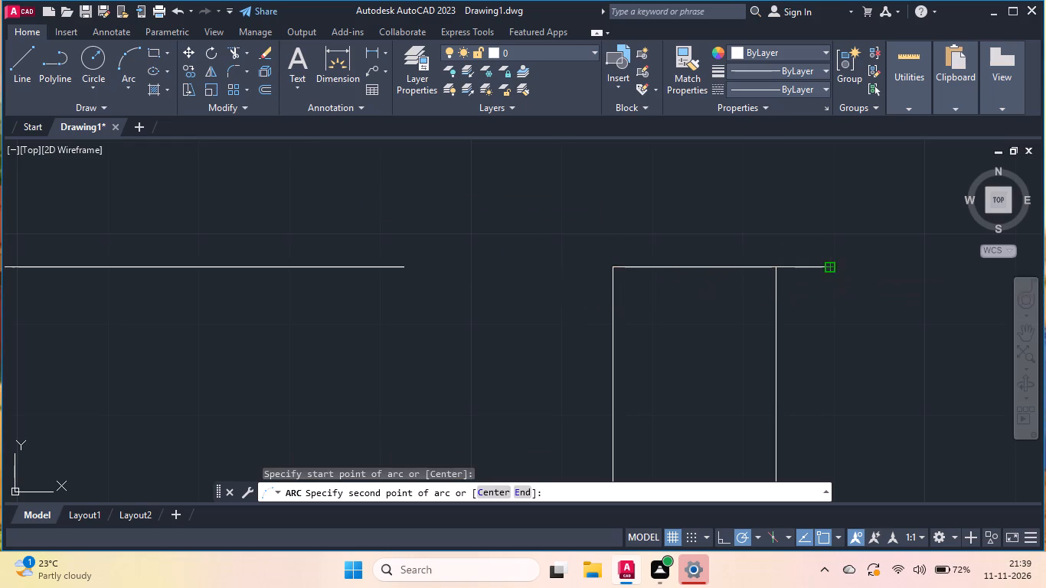
pyautogui.click(897, 311)
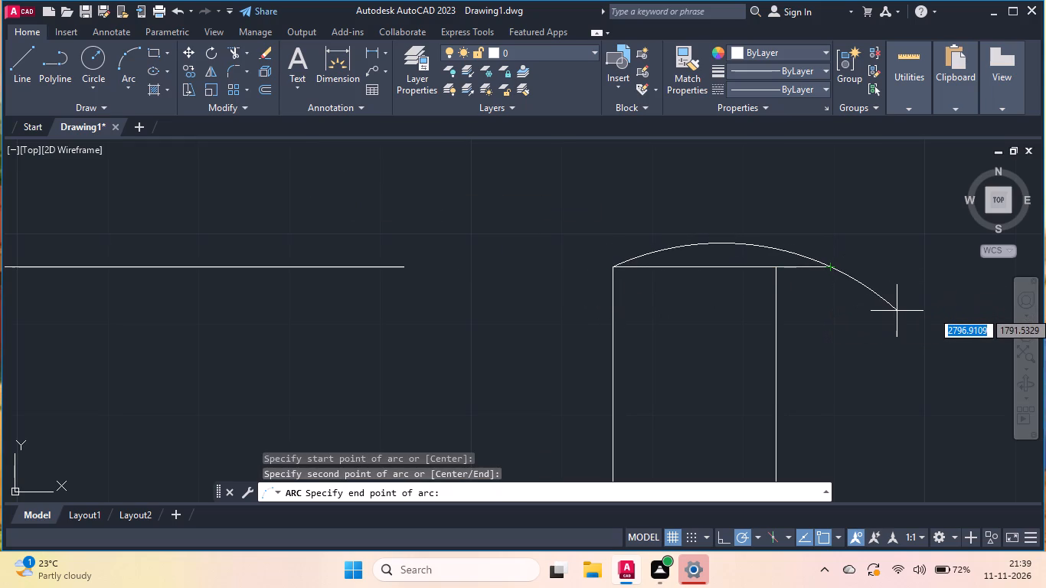
# Trim the arc's tail beyond the right end of the horizontal top line.
pyautogui.click(232, 51)
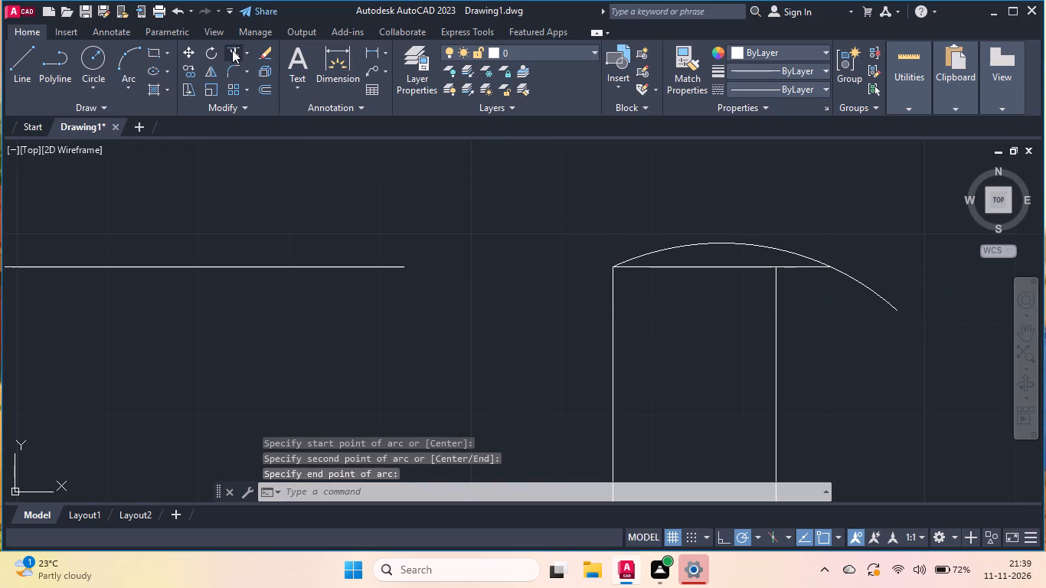
pyautogui.doubleClick(841, 273)
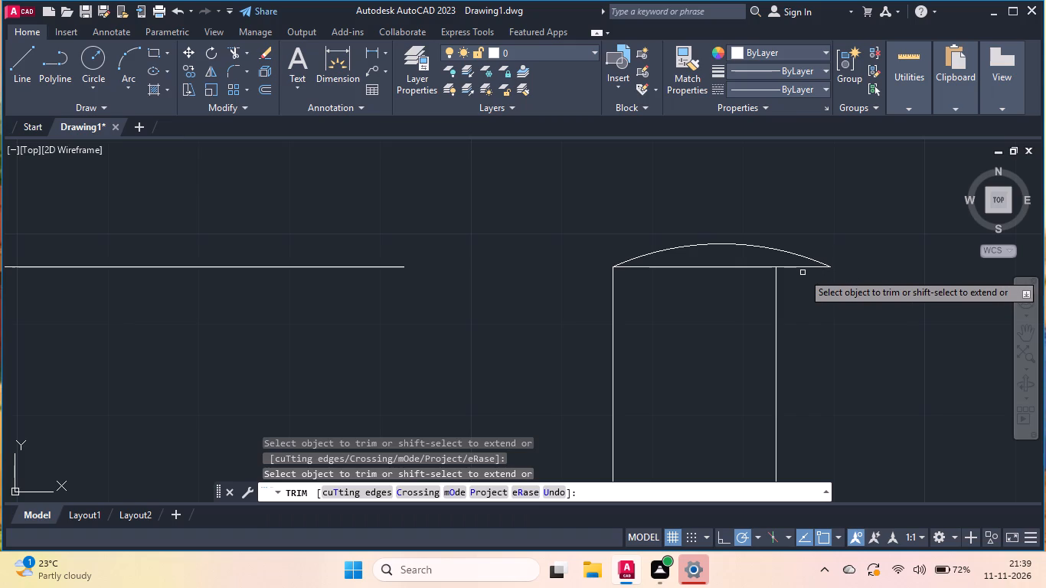
pyautogui.press('Return')
# Erase the two uprights and the horizontal top lines beneath the arc.
pyautogui.click(771, 262)
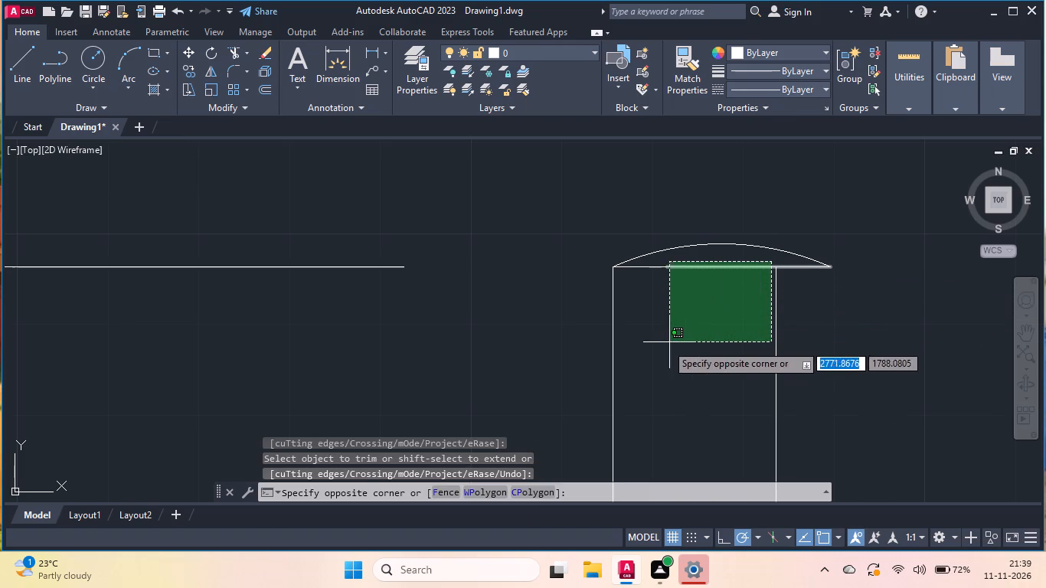
pyautogui.click(659, 348)
pyautogui.click(819, 325)
pyautogui.click(557, 391)
pyautogui.press('Delete')
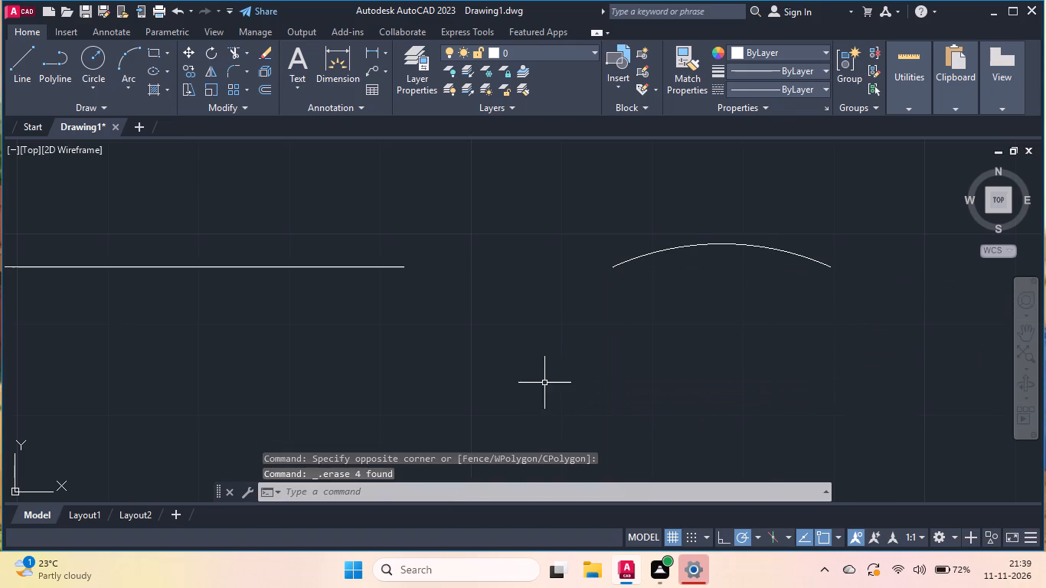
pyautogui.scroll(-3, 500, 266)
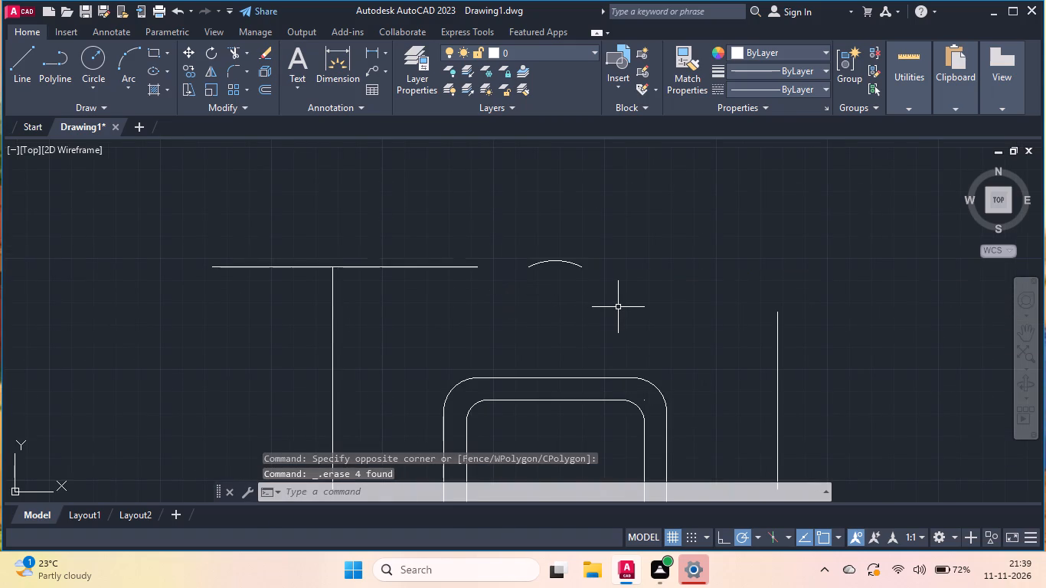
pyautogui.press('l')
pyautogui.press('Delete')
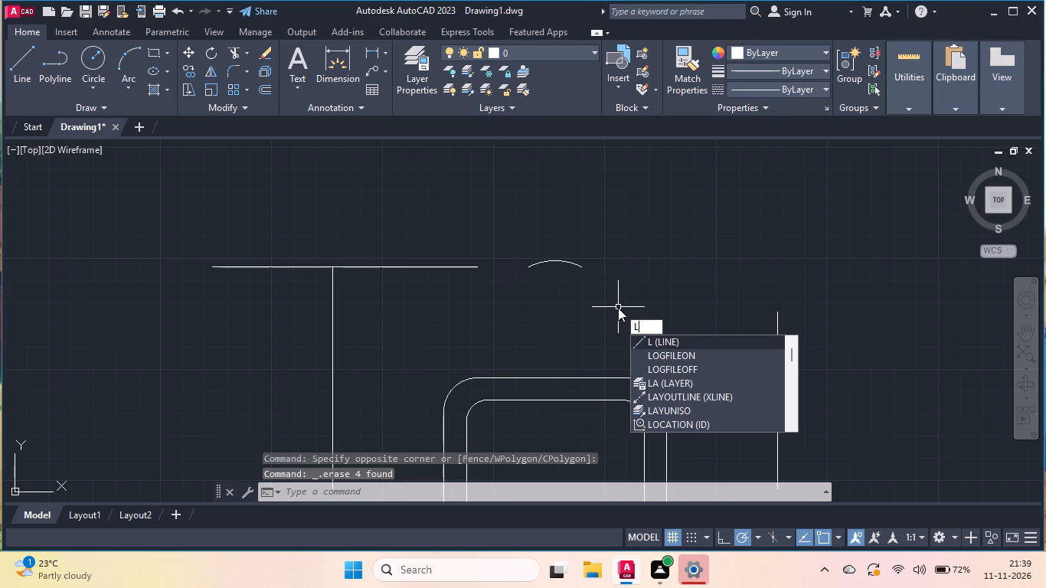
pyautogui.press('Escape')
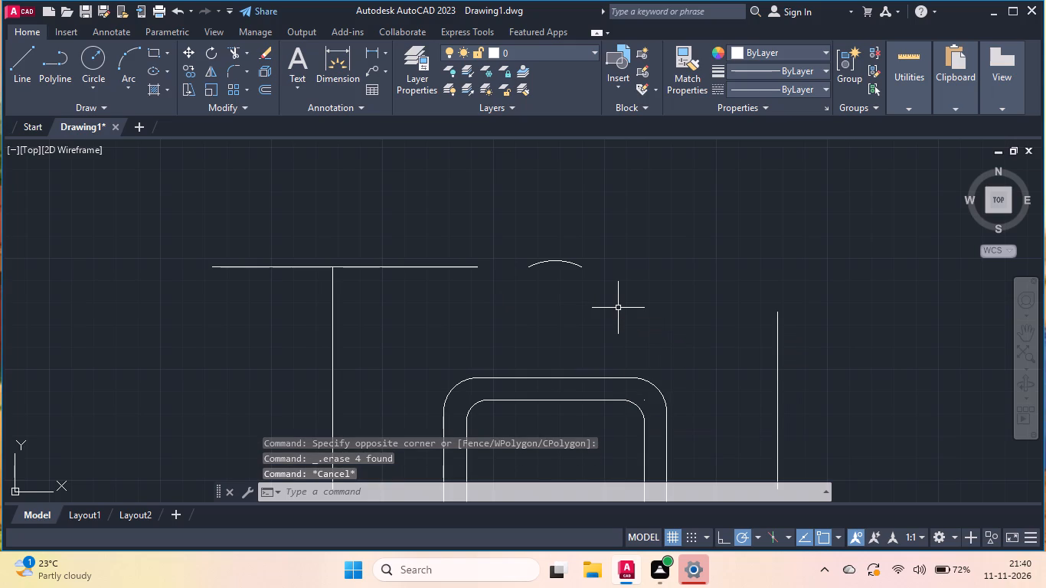
# Draw a horizontal line from 12 units above the midpoint of the outer square's right side to the right vertical line.
pyautogui.press('l')
pyautogui.press('Return')
pyautogui.scroll(-2, 648, 287)
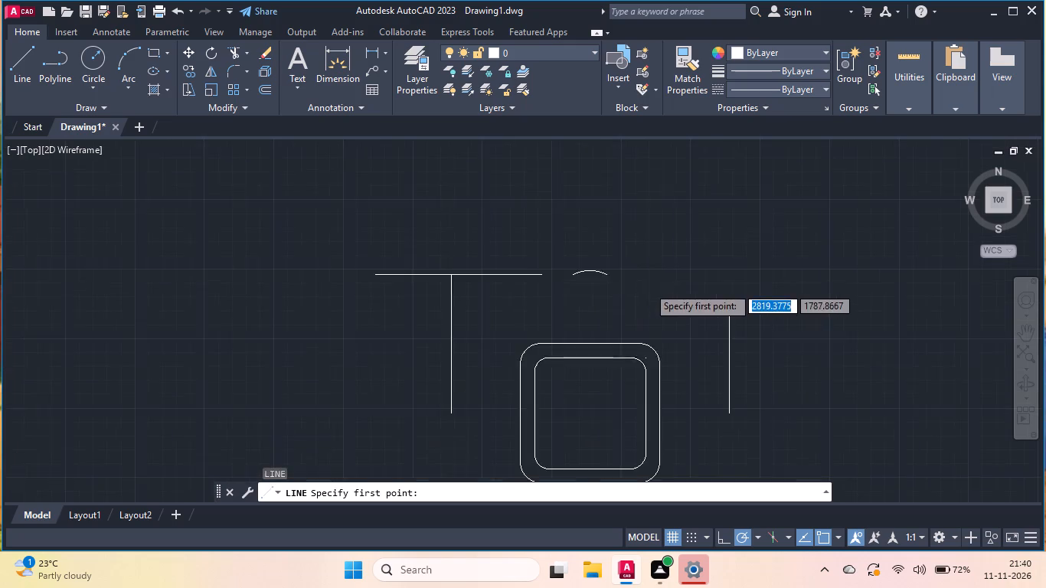
pyautogui.scroll(2, 637, 366)
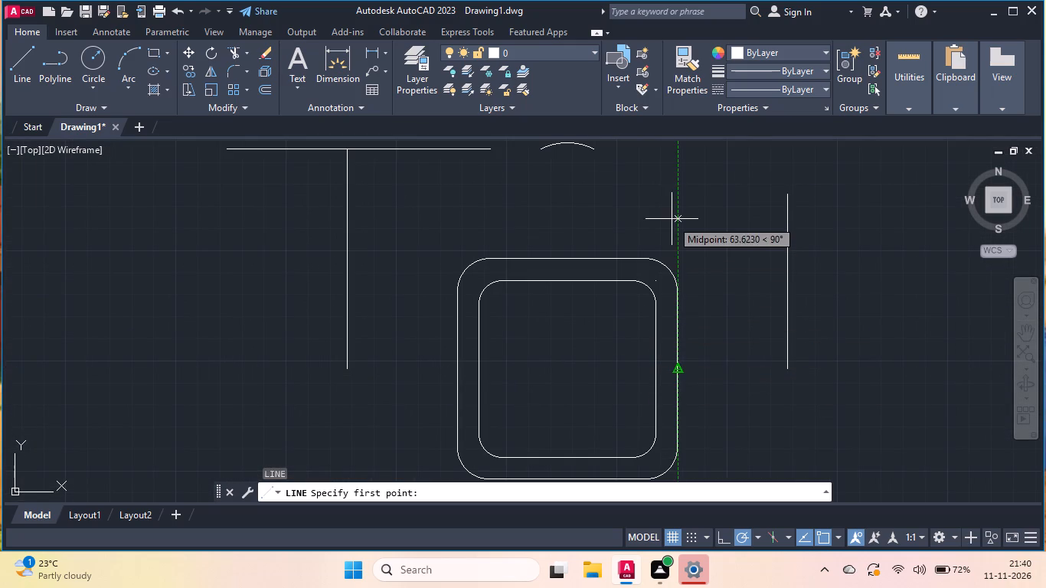
pyautogui.write('12')
pyautogui.press('Return')
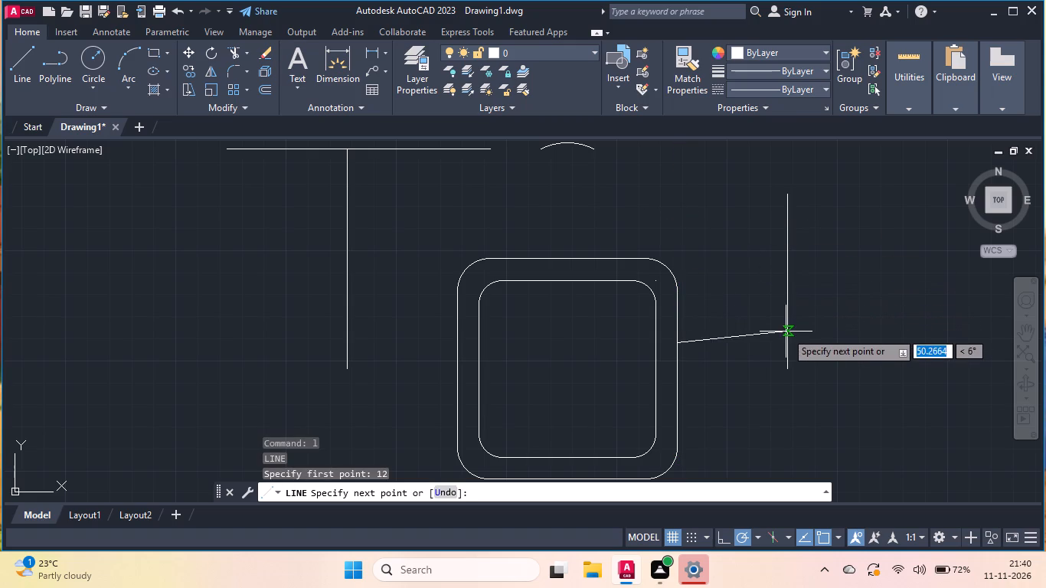
pyautogui.click(786, 344)
pyautogui.press('Return')
# Draw a horizontal line from 12 units below the midpoint of the outer square's right side to directly beneath the right vertical line.
pyautogui.press('Return')
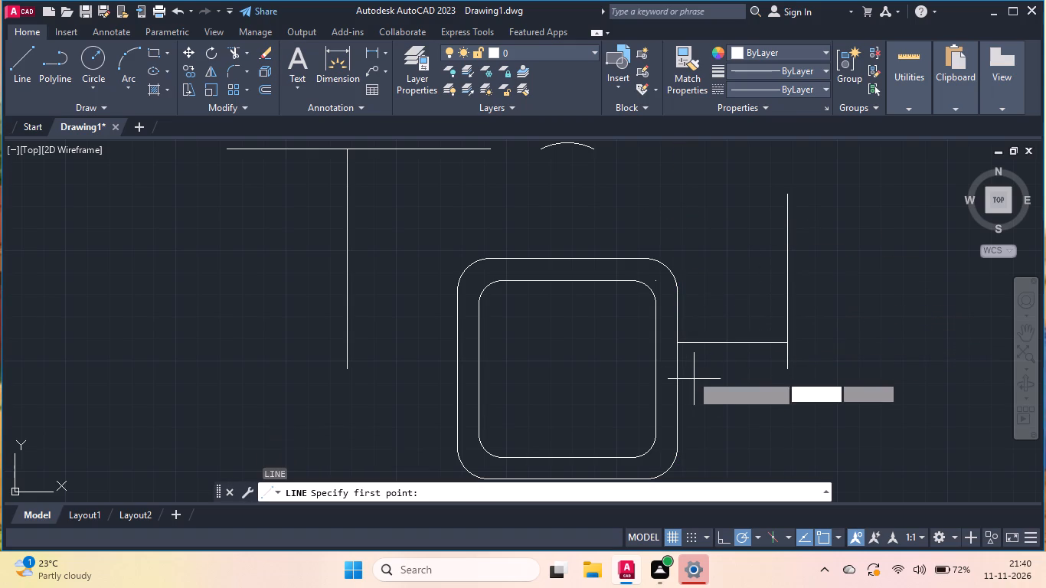
pyautogui.scroll(-1, 687, 367)
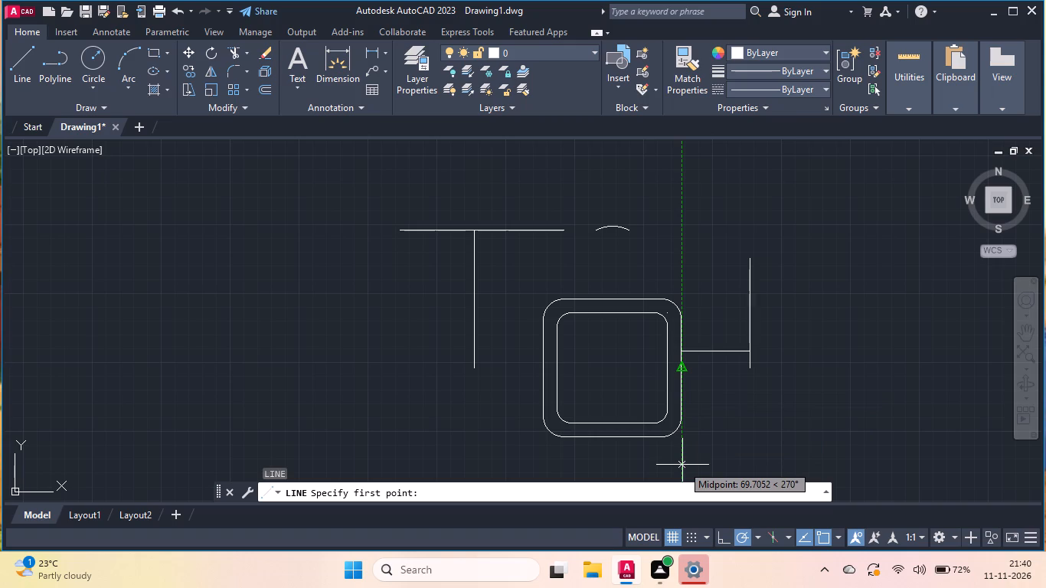
pyautogui.press('6')
pyautogui.press('Return')
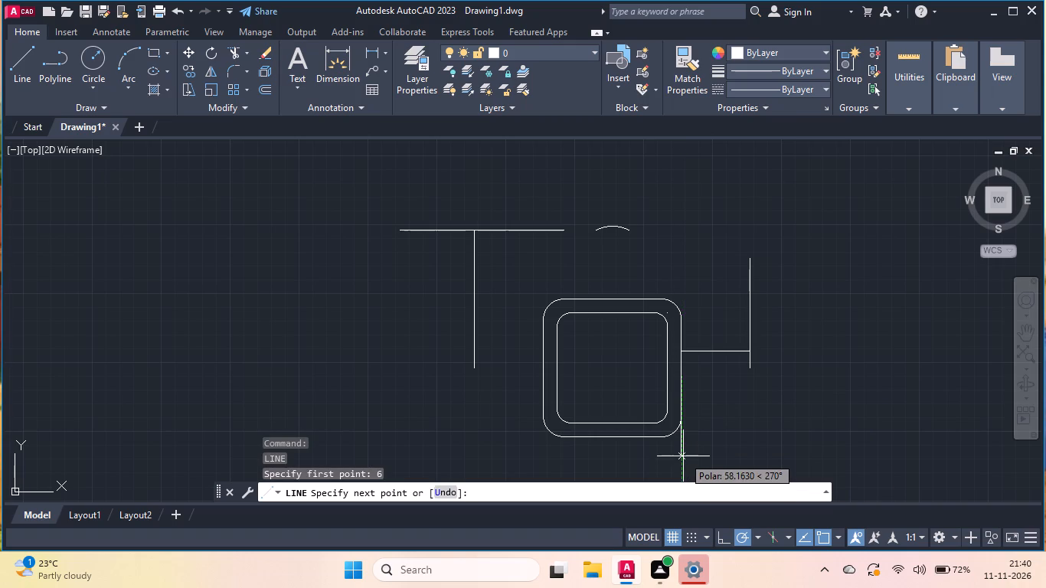
pyautogui.hotkey('ctrl', 'z')
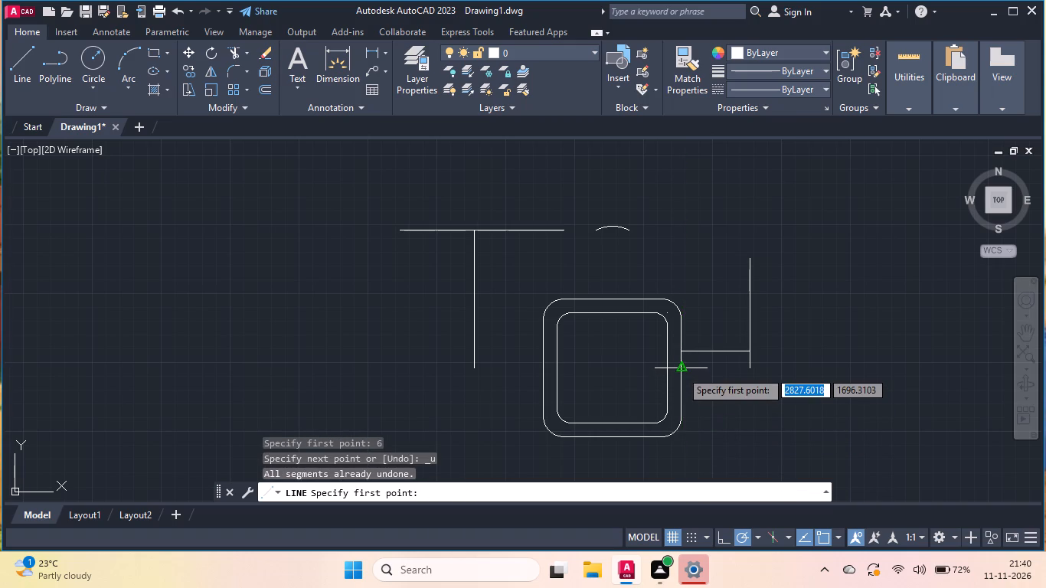
pyautogui.write('12')
pyautogui.press('Return')
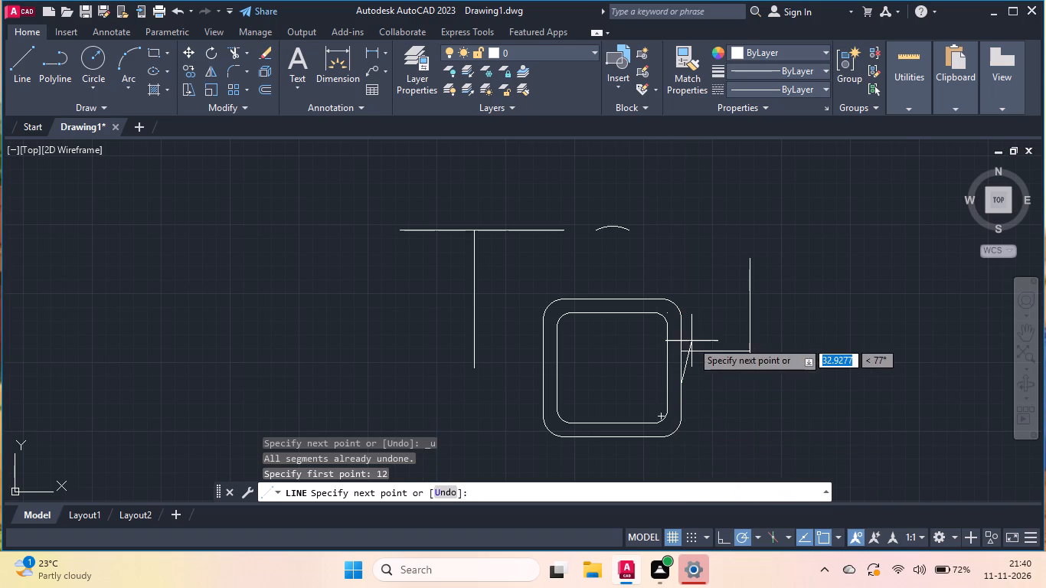
pyautogui.scroll(2, 741, 381)
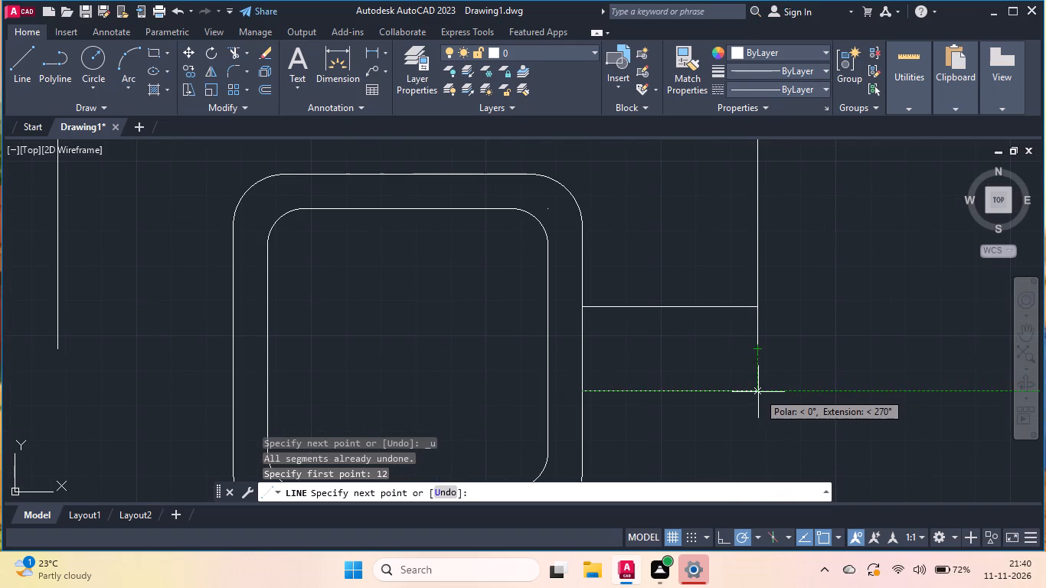
pyautogui.click(759, 392)
pyautogui.rightClick(802, 323)
pyautogui.click(813, 335)
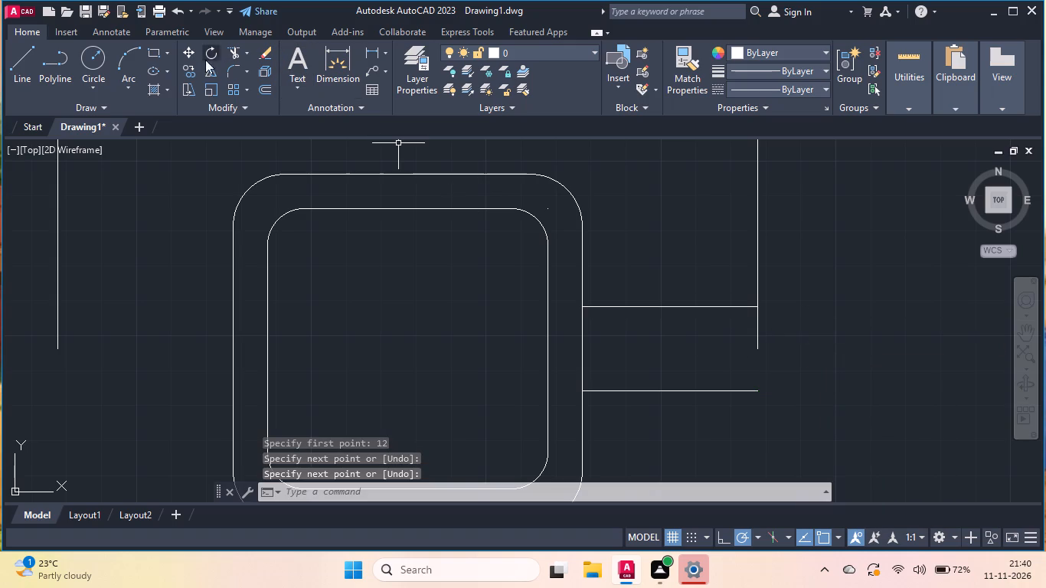
# Draw a three-point arc from the upper connecting line's right end through the lower one's right end, finishing below it.
pyautogui.doubleClick(119, 56)
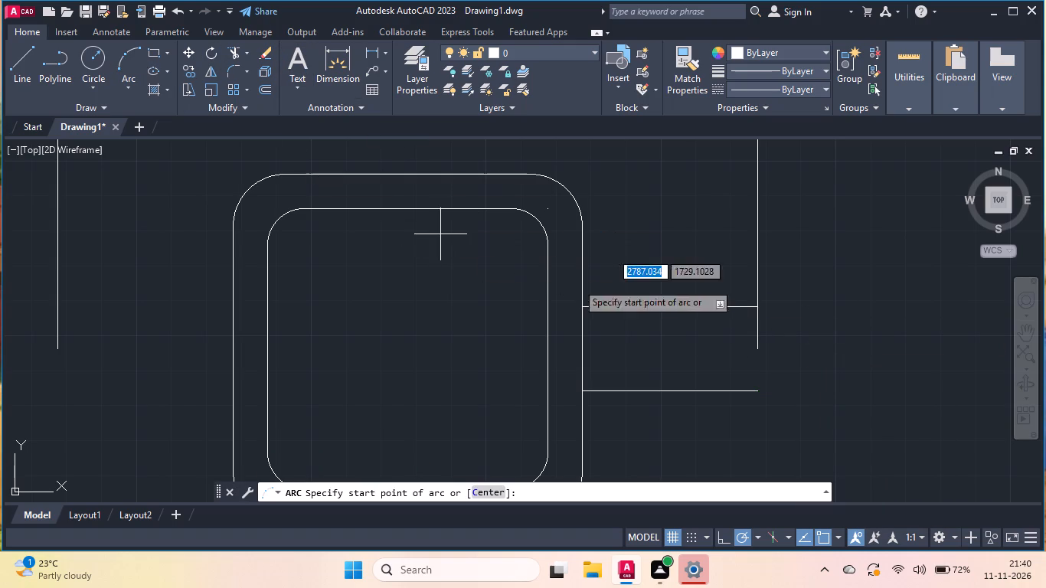
pyautogui.doubleClick(755, 307)
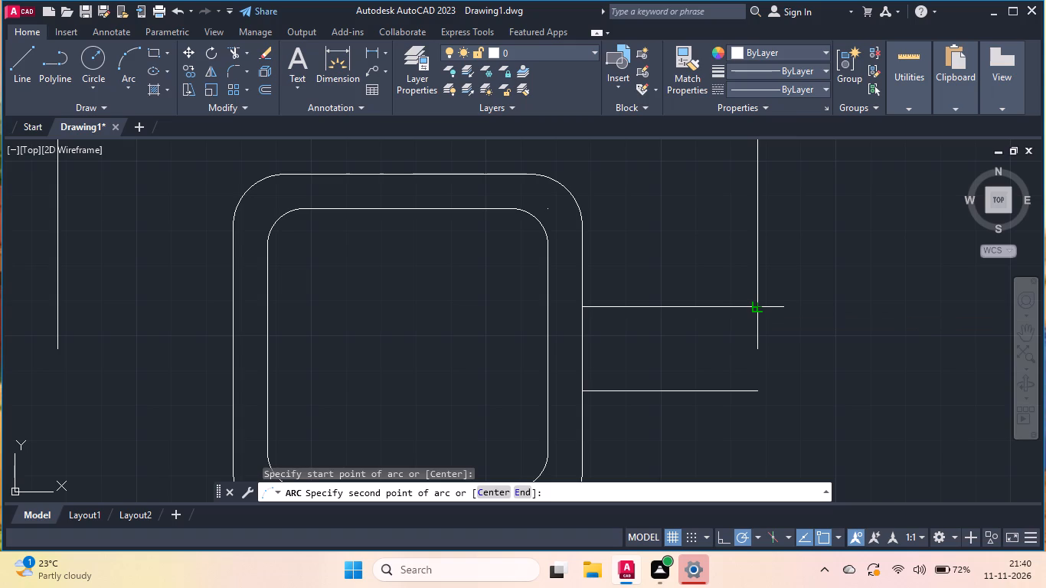
pyautogui.click(759, 394)
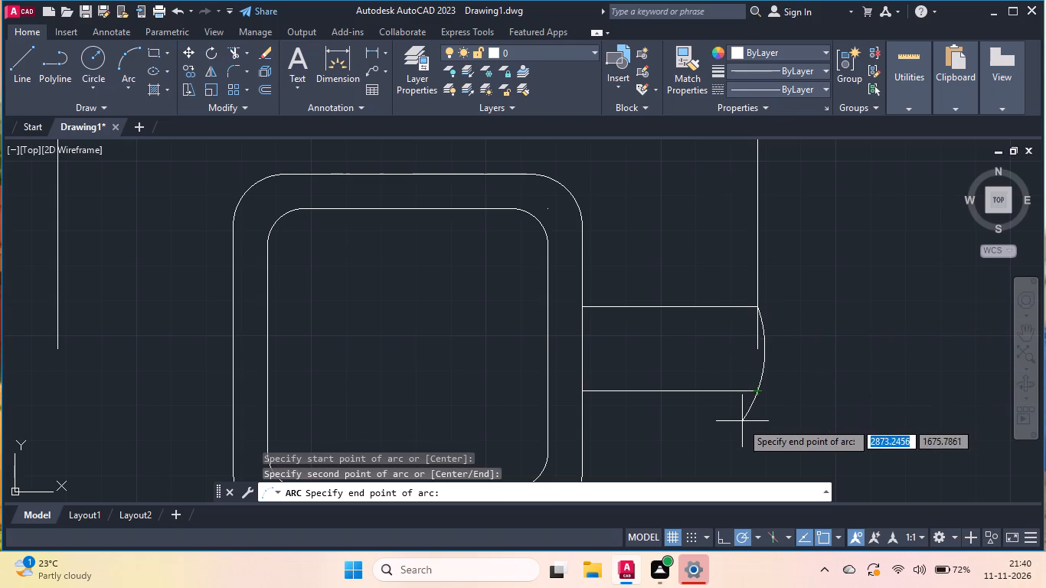
pyautogui.scroll(-3, 796, 407)
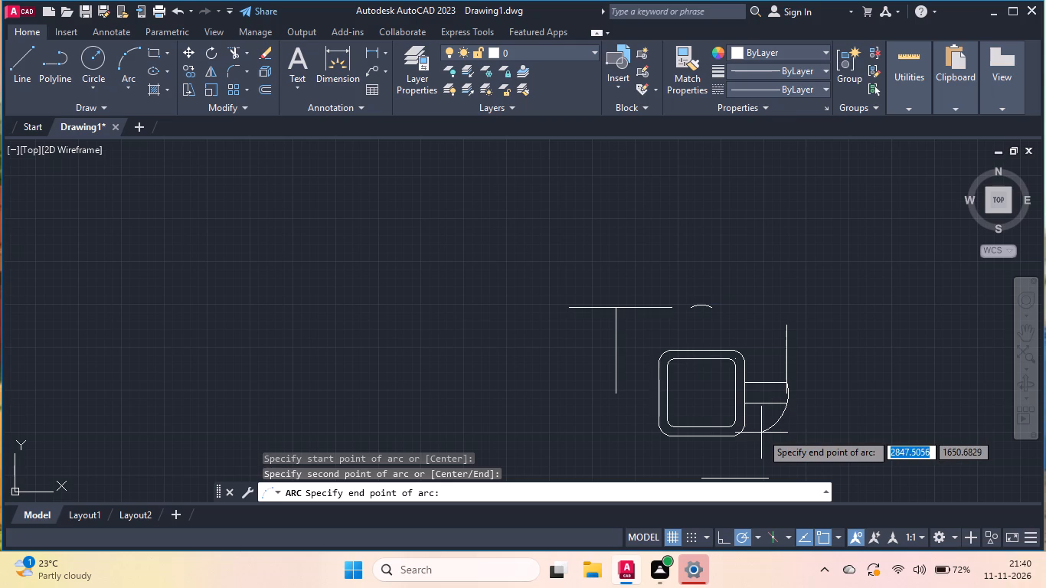
pyautogui.click(772, 418)
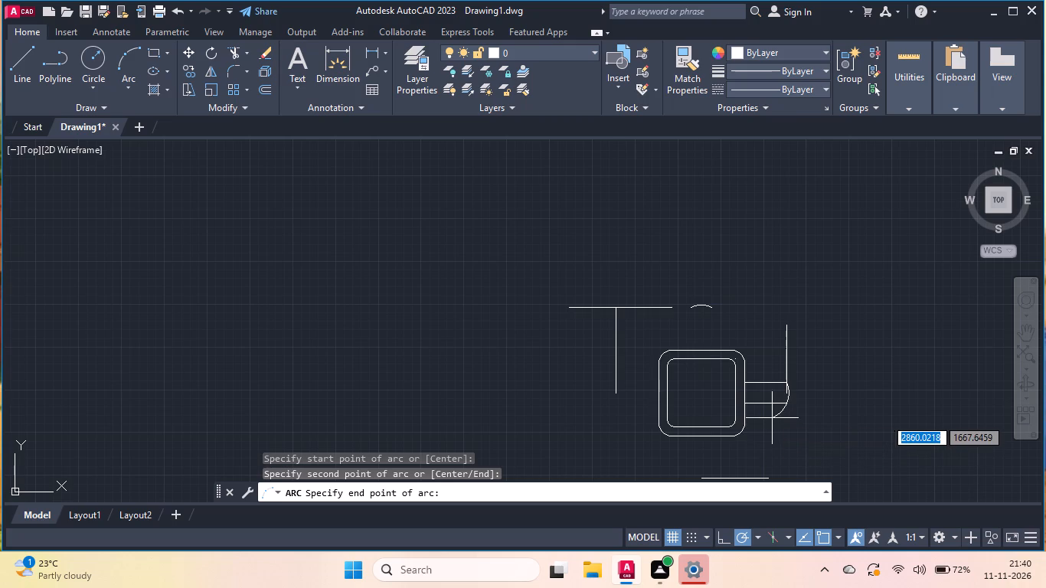
# Trim the arc's tail below the lower connecting line and the vertical line's end below the upper connecting line.
pyautogui.click(230, 43)
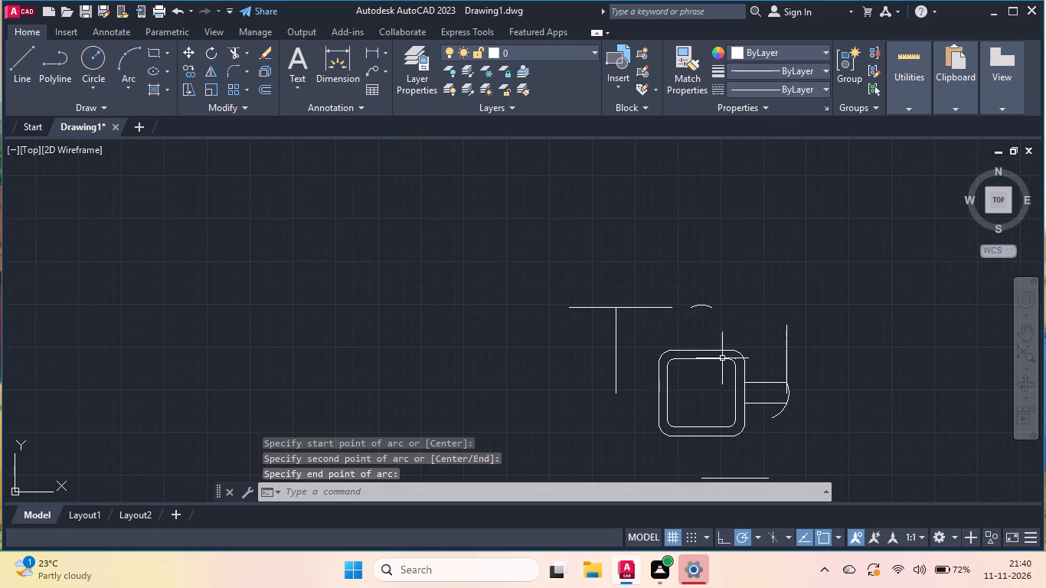
pyautogui.click(229, 49)
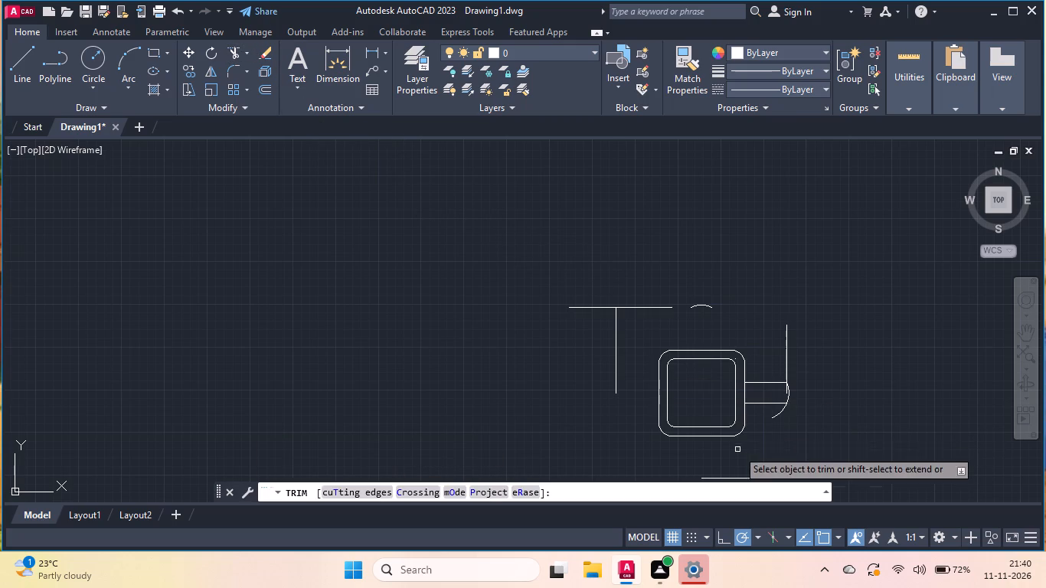
pyautogui.click(778, 415)
pyautogui.scroll(4, 776, 415)
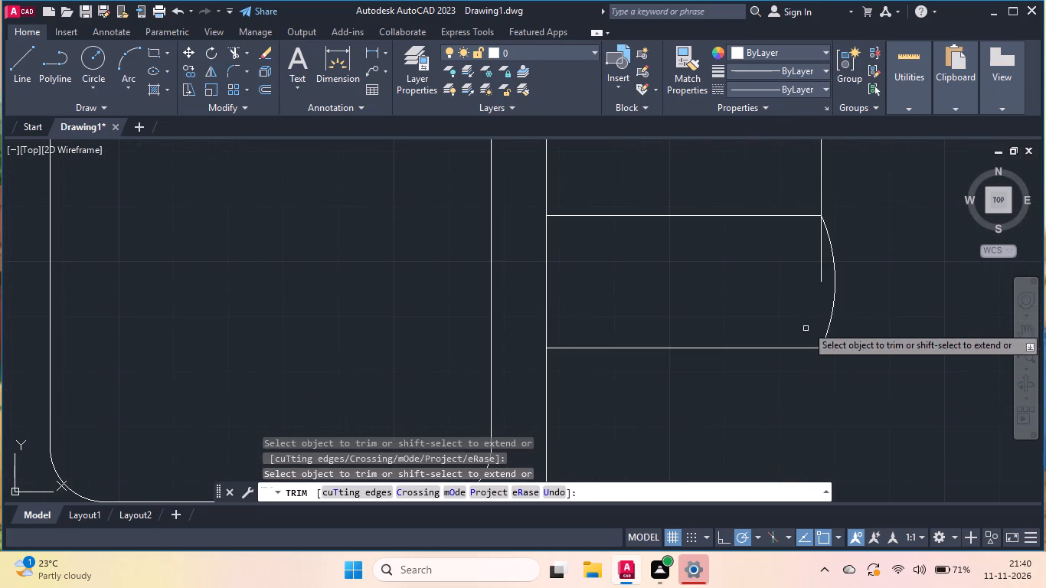
pyautogui.click(819, 266)
# Remove both horizontal connecting lines beside the outer square with a fence trim.
pyautogui.click(744, 191)
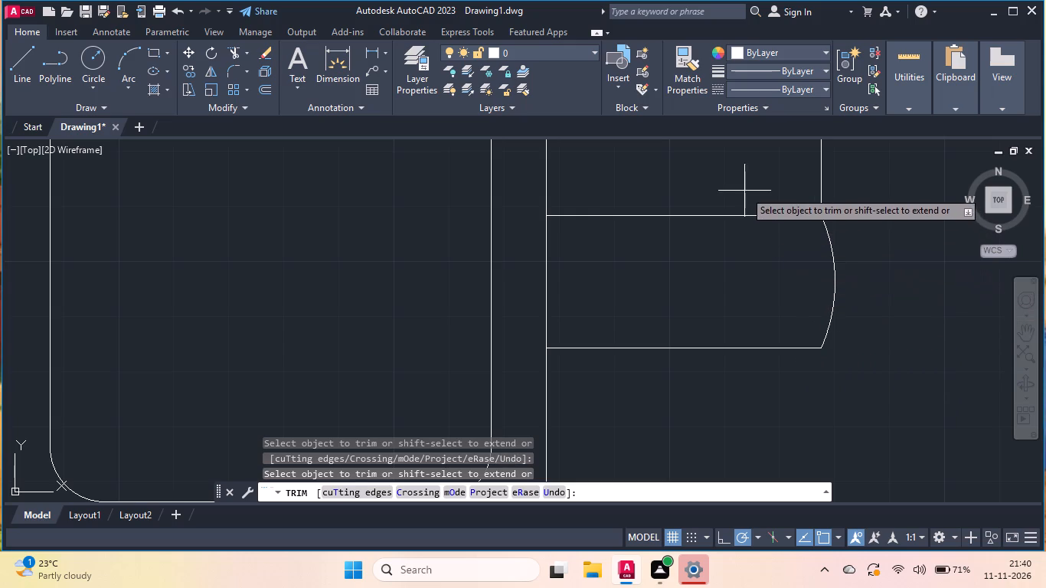
pyautogui.click(679, 446)
pyautogui.scroll(-3, 668, 398)
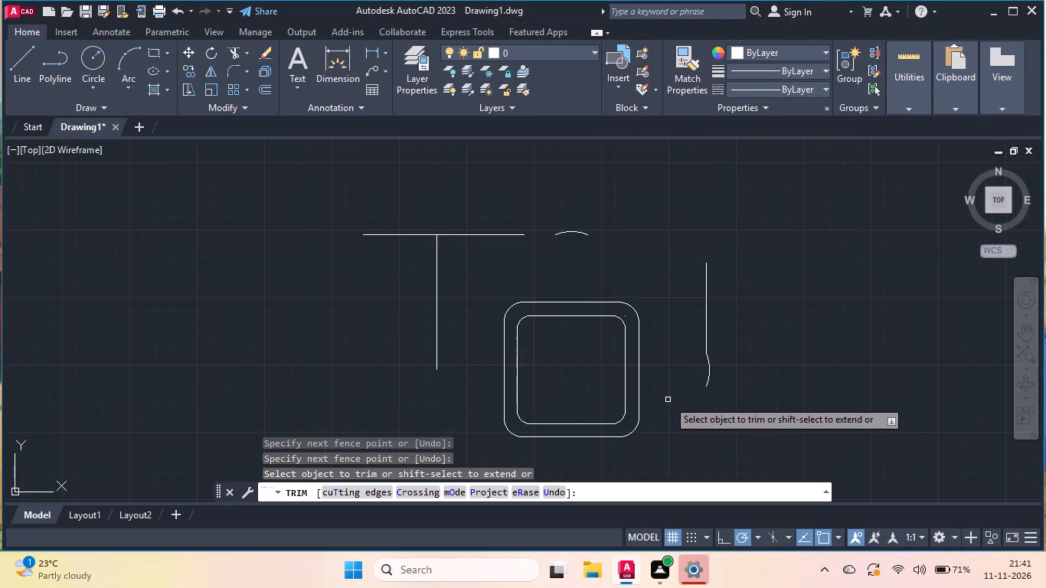
# Mirror the arc above the outer square about the horizontal line through its two endpoints, keeping the original.
pyautogui.scroll(-3, 668, 400)
pyautogui.scroll(1, 610, 437)
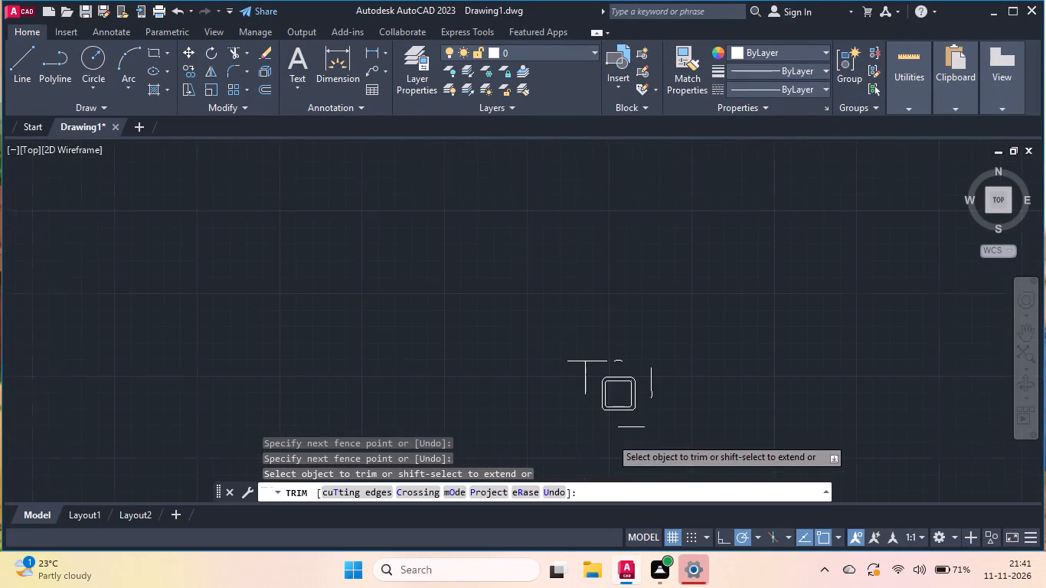
pyautogui.scroll(2, 610, 437)
pyautogui.scroll(-1, 653, 348)
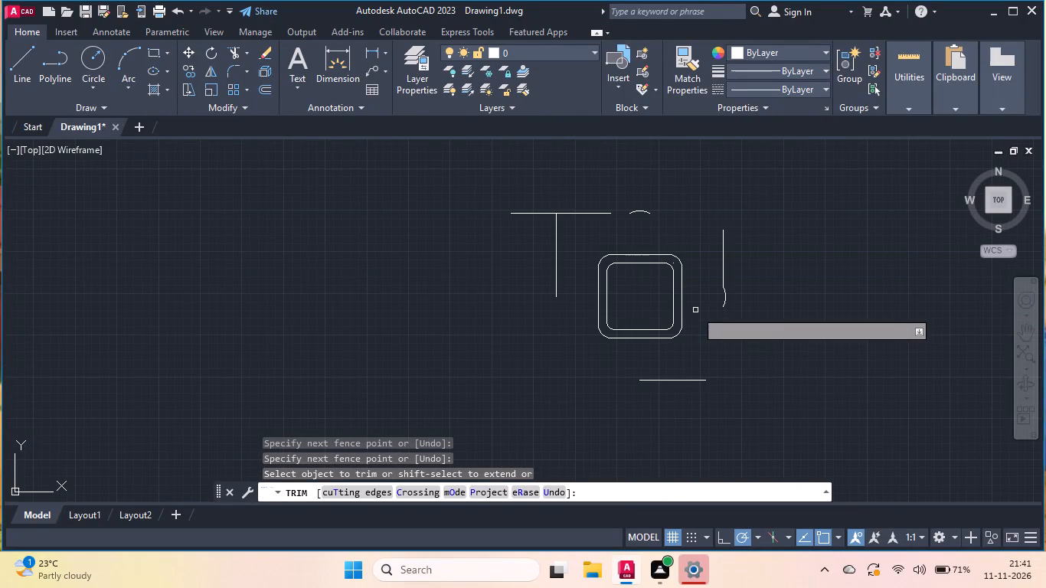
pyautogui.press('Return')
pyautogui.scroll(2, 651, 214)
pyautogui.click(659, 192)
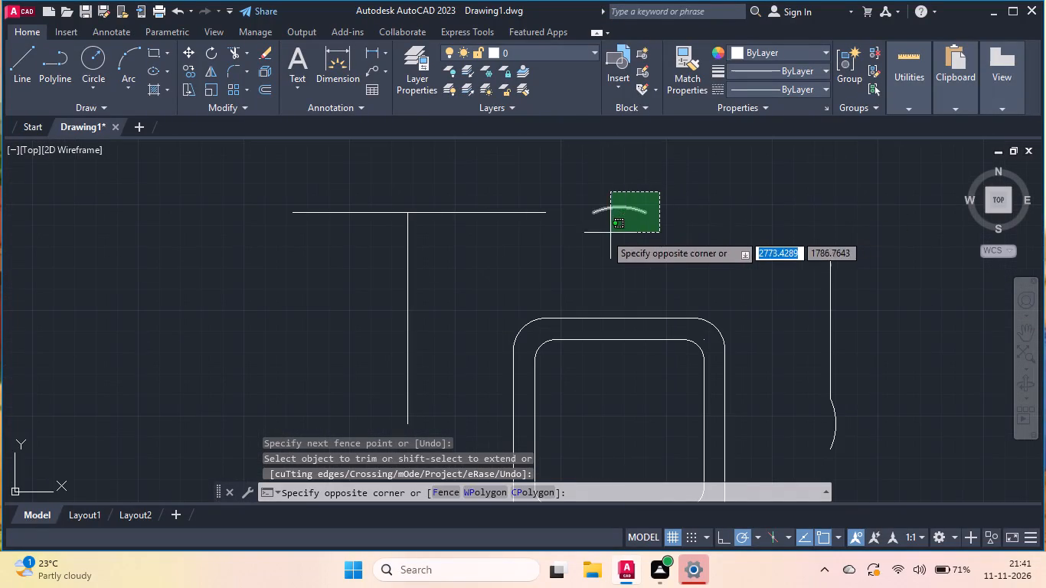
pyautogui.click(591, 237)
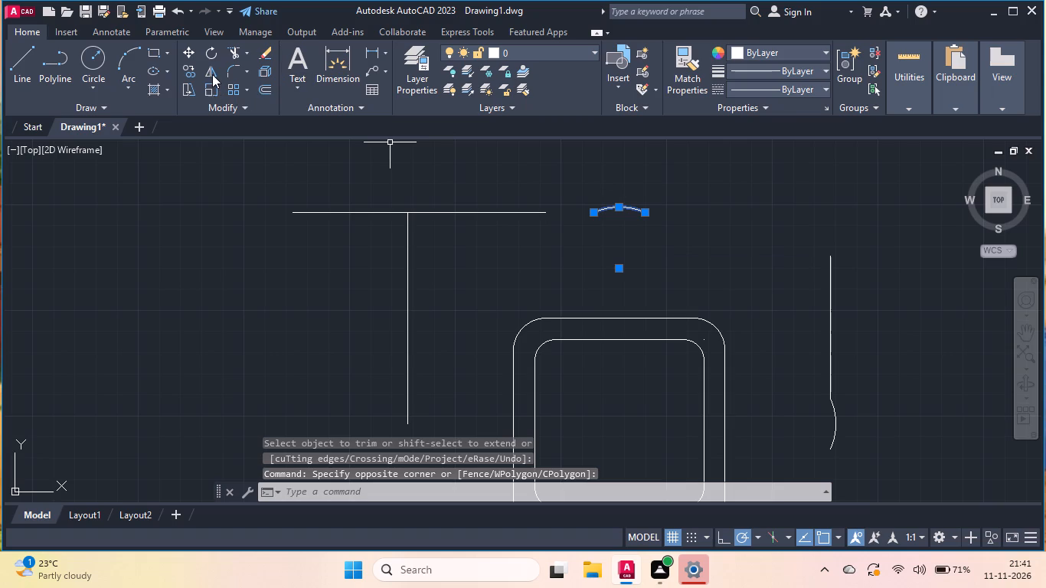
pyautogui.click(211, 72)
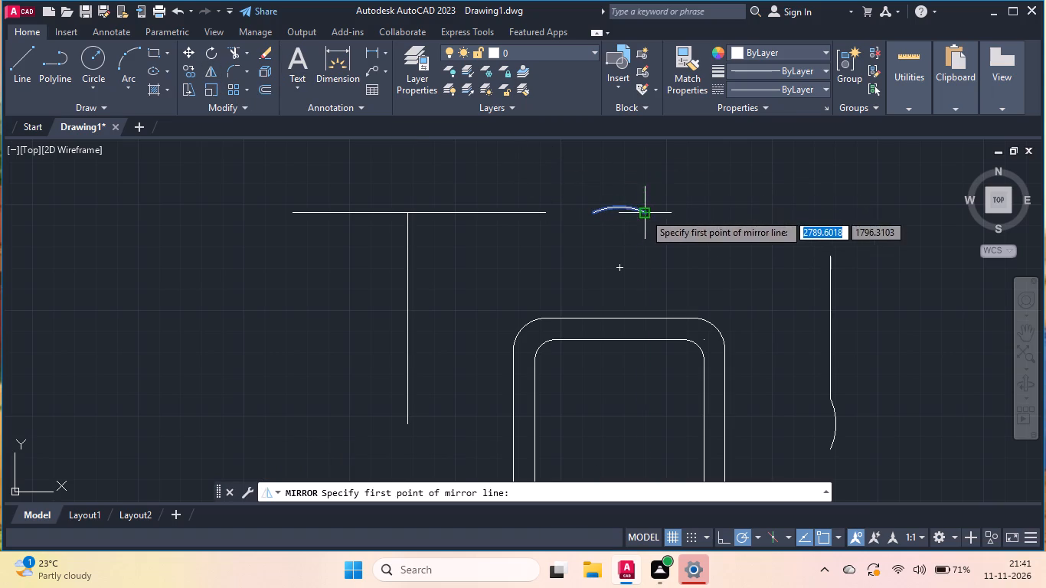
pyautogui.doubleClick(644, 213)
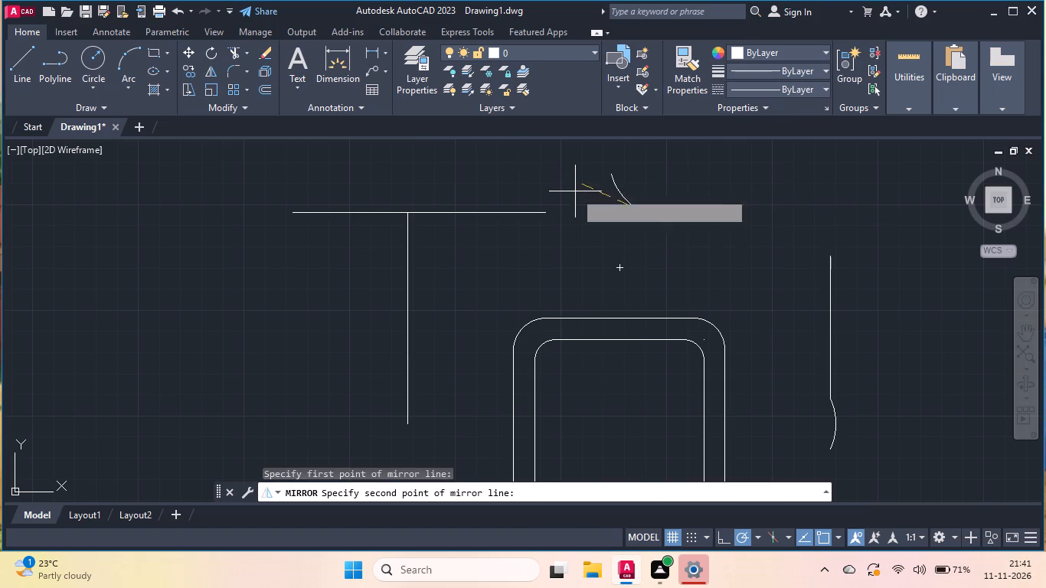
pyautogui.click(567, 207)
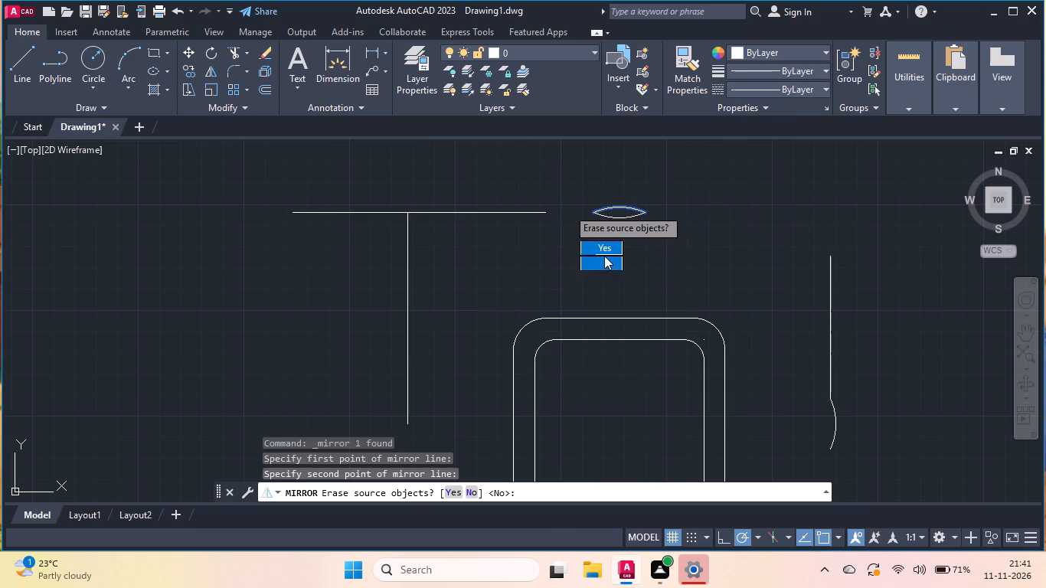
pyautogui.click(603, 259)
# Move the mirrored arc by its midpoint straight down to the left end of the horizontal line below the outer square.
pyautogui.click(610, 217)
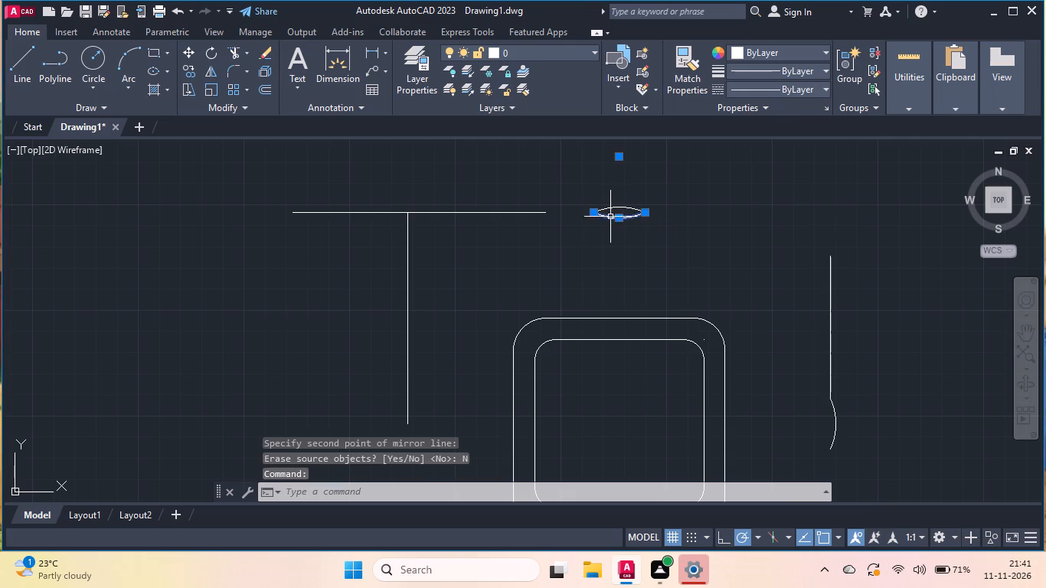
pyautogui.press('m')
pyautogui.press('Return')
pyautogui.click(624, 221)
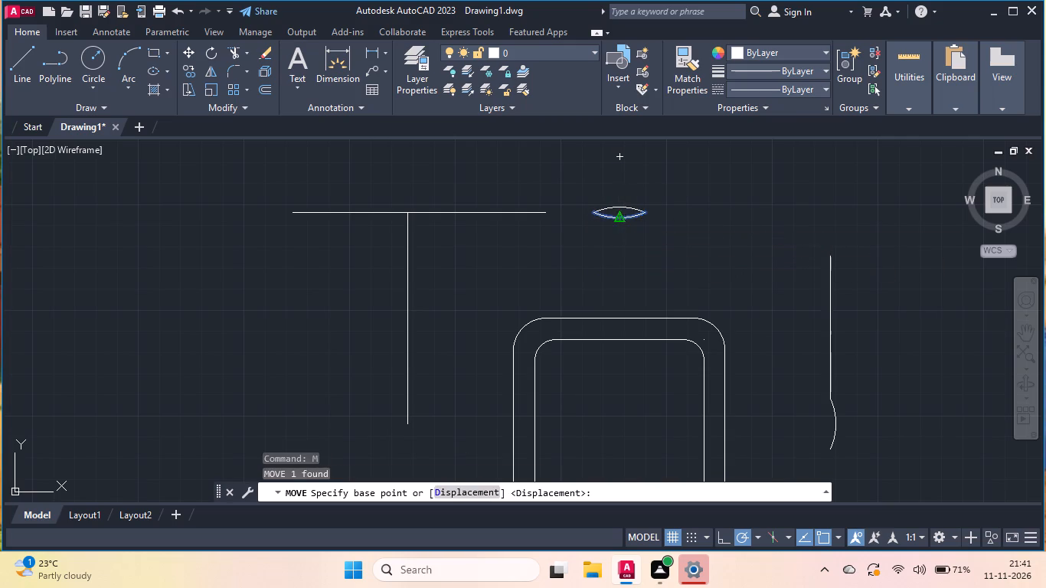
pyautogui.scroll(-3, 619, 193)
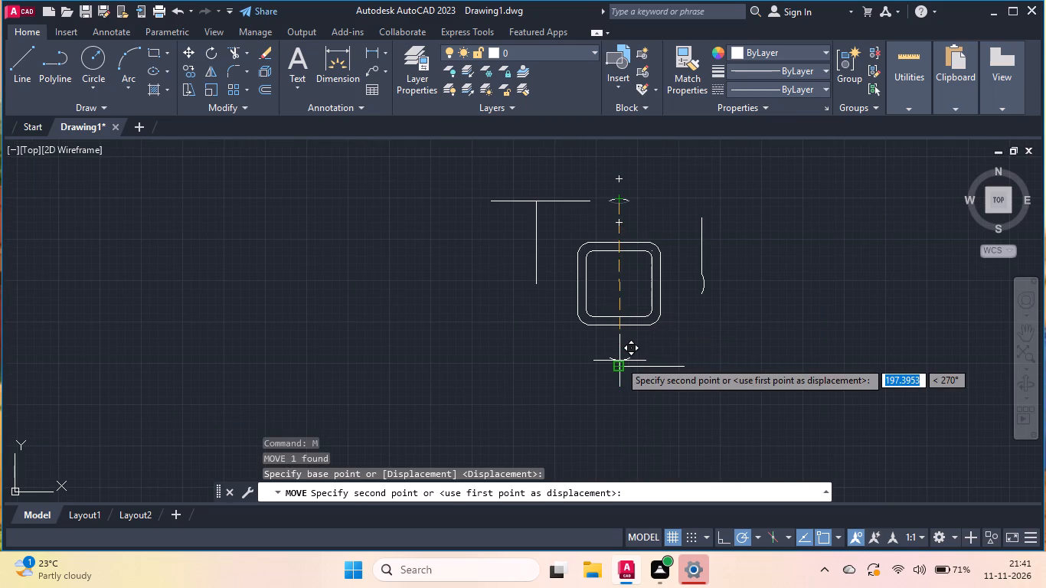
pyautogui.scroll(3, 619, 361)
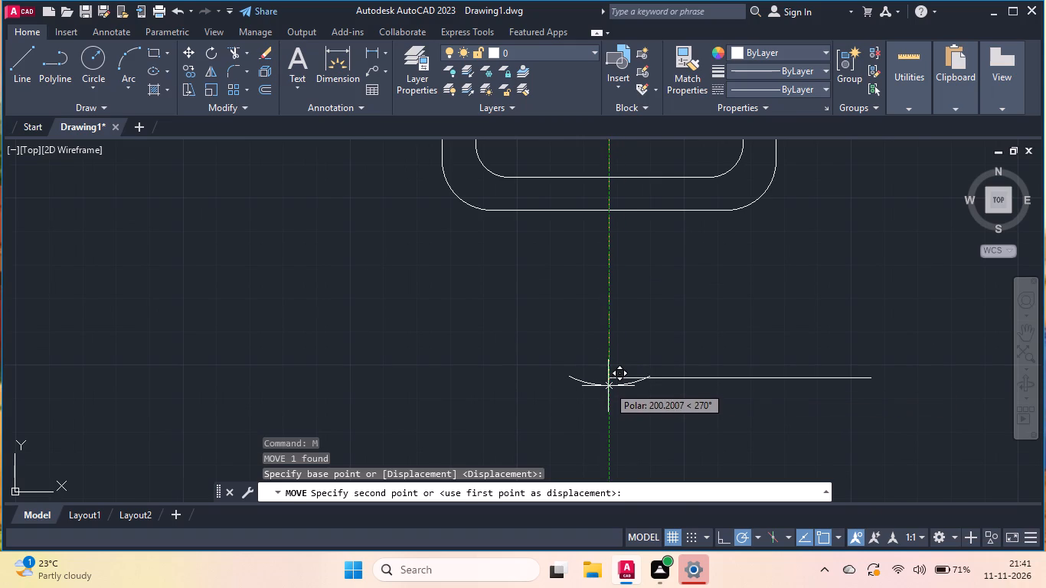
pyautogui.doubleClick(607, 381)
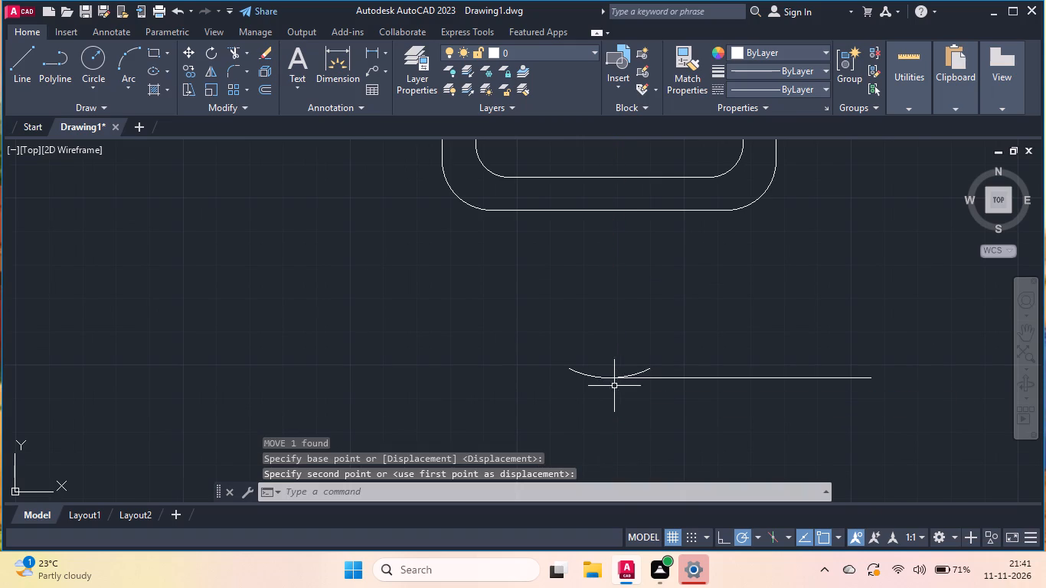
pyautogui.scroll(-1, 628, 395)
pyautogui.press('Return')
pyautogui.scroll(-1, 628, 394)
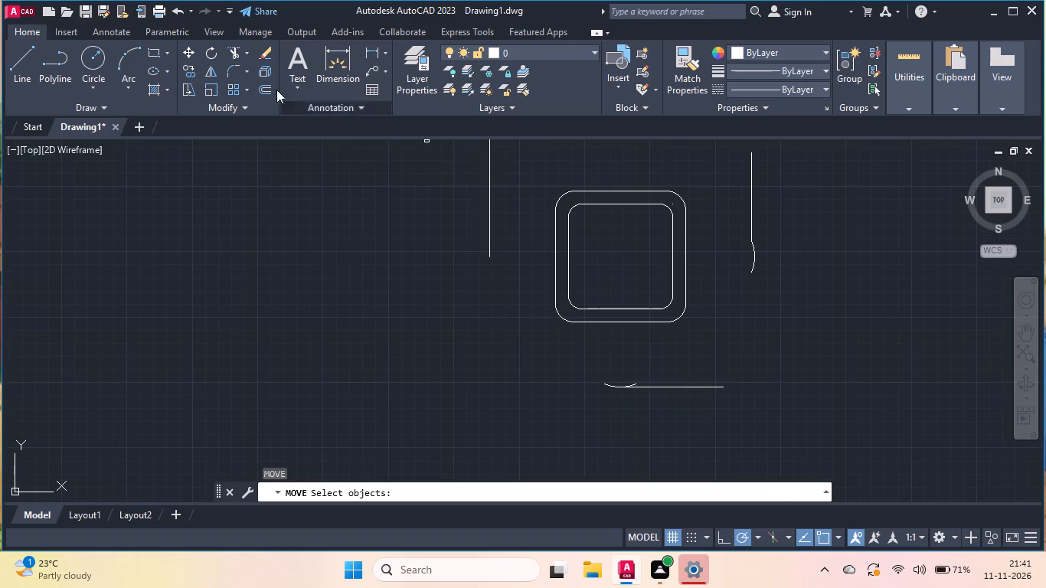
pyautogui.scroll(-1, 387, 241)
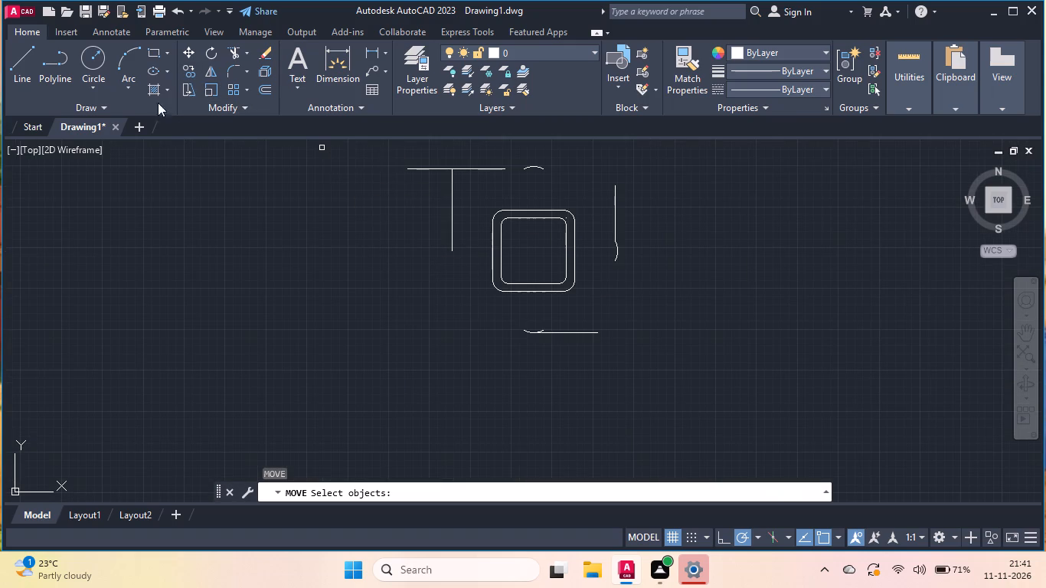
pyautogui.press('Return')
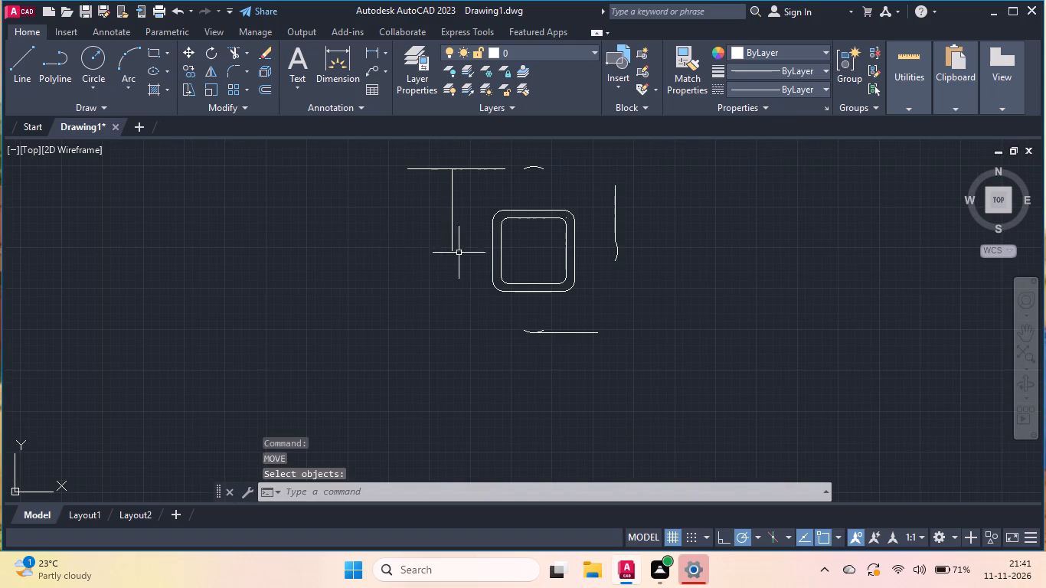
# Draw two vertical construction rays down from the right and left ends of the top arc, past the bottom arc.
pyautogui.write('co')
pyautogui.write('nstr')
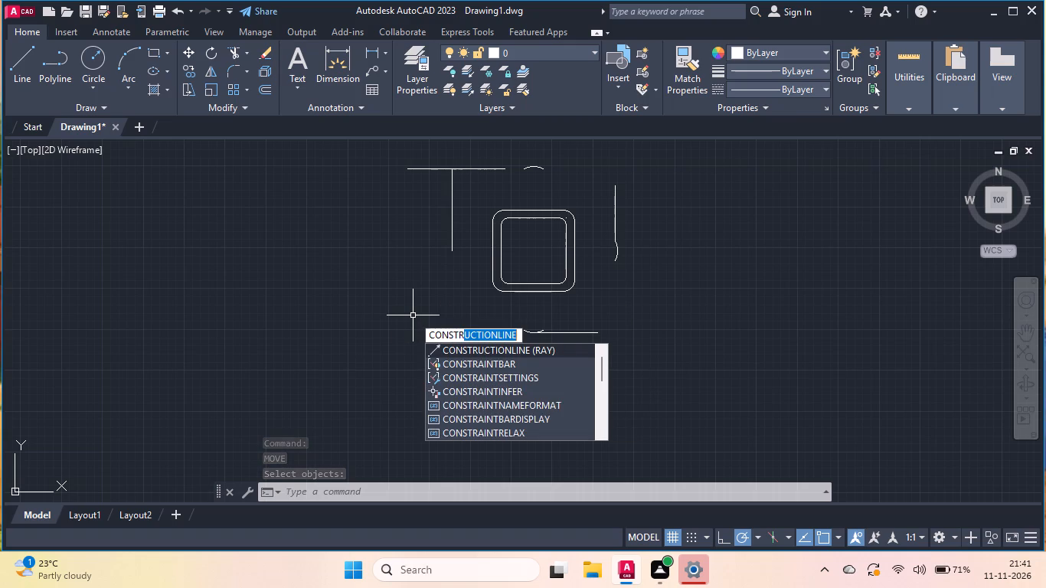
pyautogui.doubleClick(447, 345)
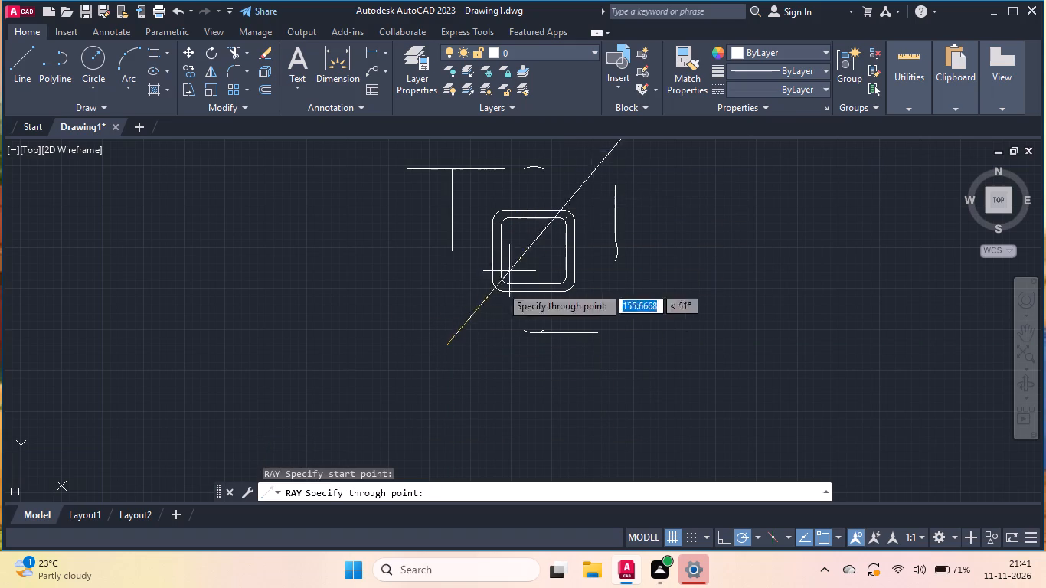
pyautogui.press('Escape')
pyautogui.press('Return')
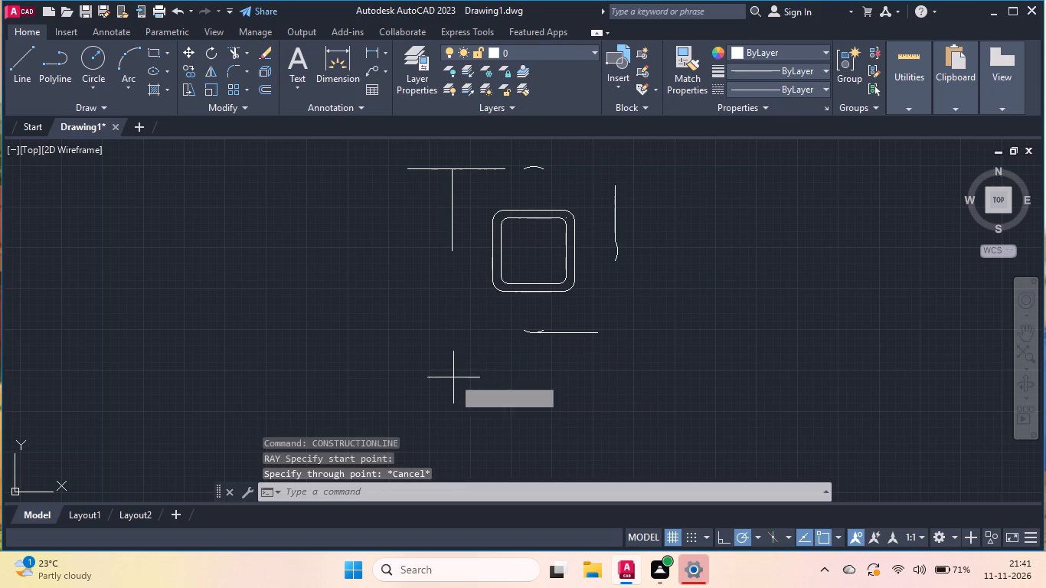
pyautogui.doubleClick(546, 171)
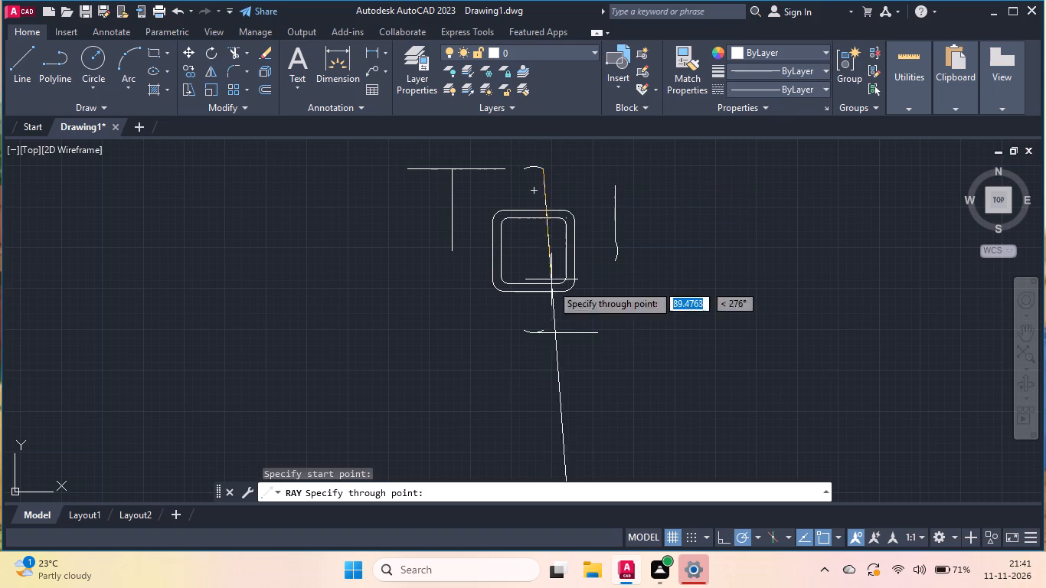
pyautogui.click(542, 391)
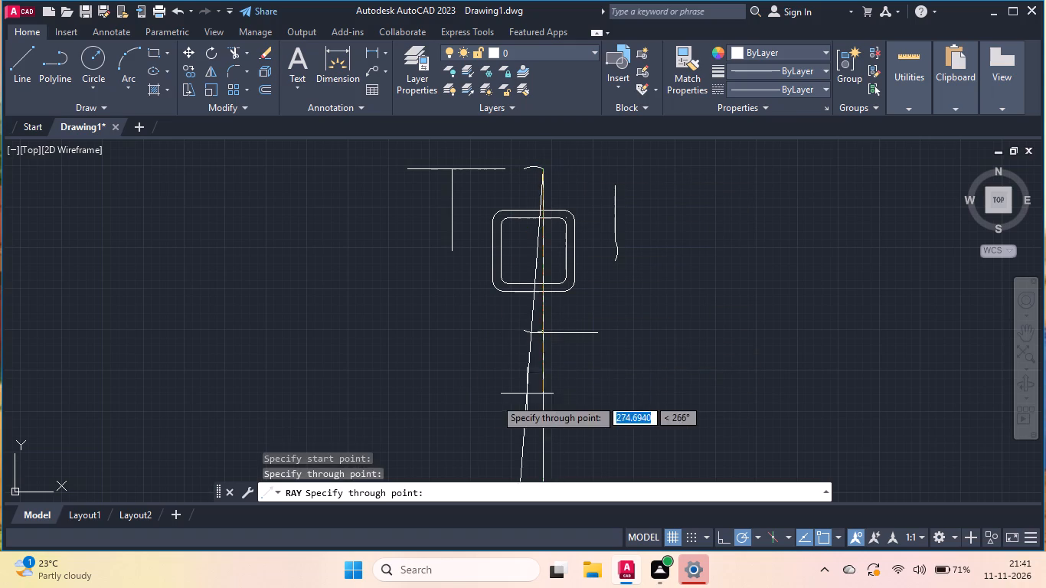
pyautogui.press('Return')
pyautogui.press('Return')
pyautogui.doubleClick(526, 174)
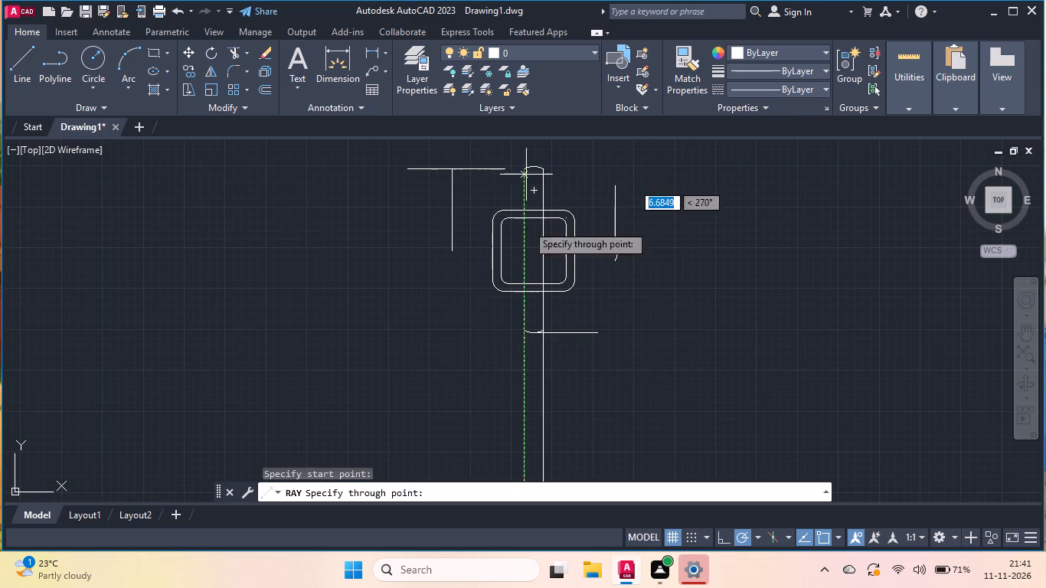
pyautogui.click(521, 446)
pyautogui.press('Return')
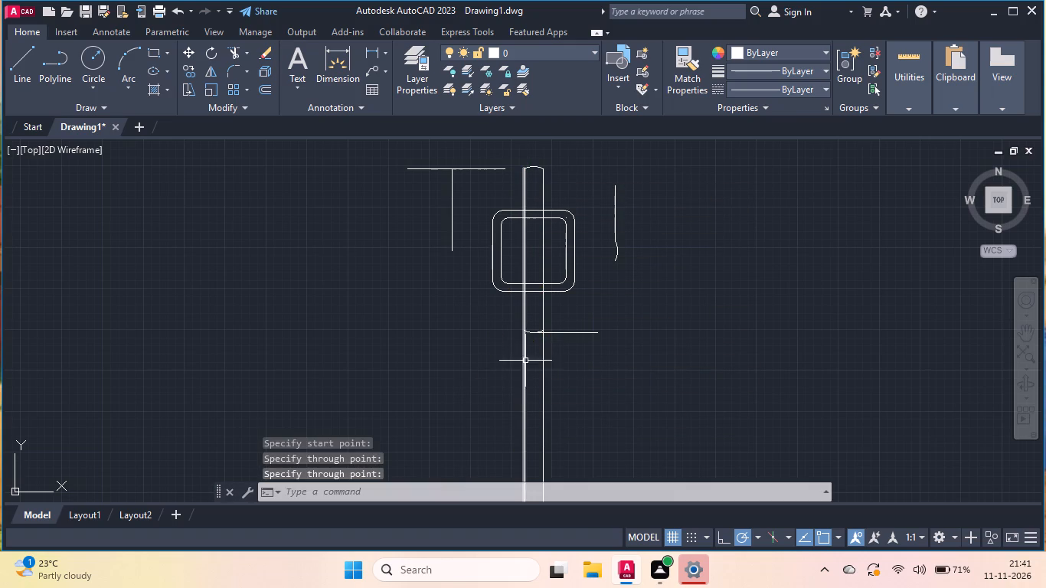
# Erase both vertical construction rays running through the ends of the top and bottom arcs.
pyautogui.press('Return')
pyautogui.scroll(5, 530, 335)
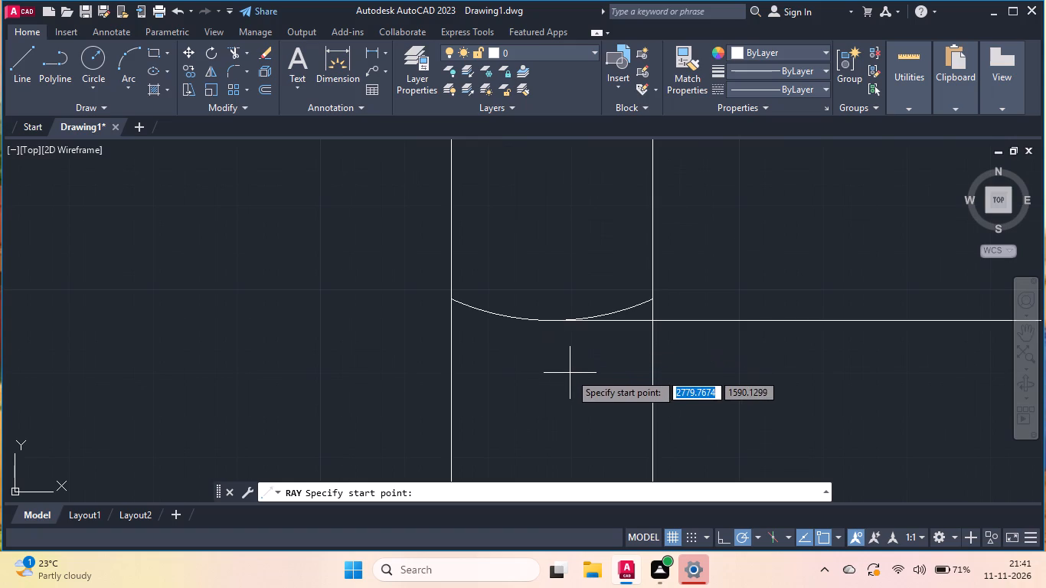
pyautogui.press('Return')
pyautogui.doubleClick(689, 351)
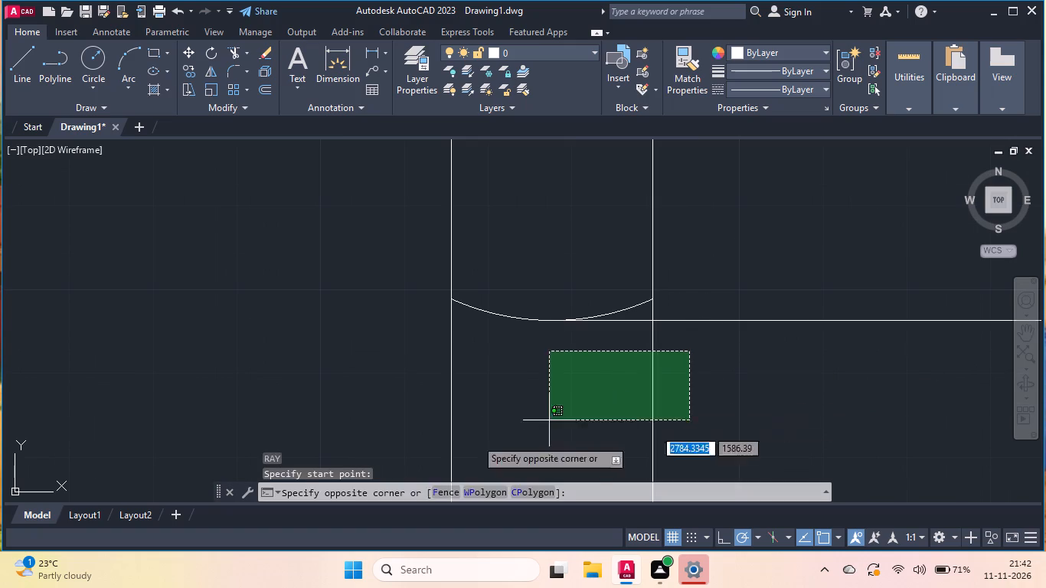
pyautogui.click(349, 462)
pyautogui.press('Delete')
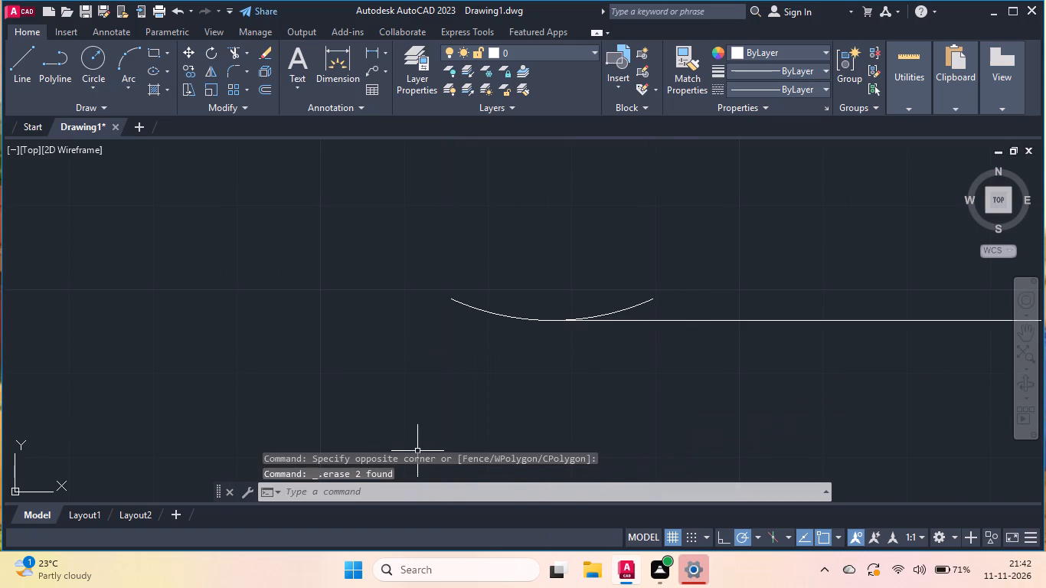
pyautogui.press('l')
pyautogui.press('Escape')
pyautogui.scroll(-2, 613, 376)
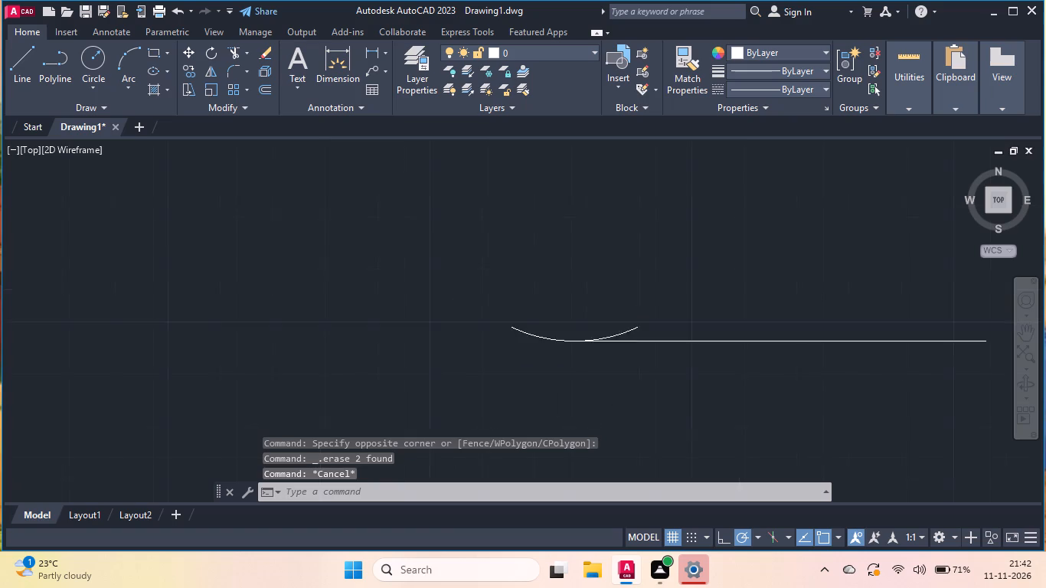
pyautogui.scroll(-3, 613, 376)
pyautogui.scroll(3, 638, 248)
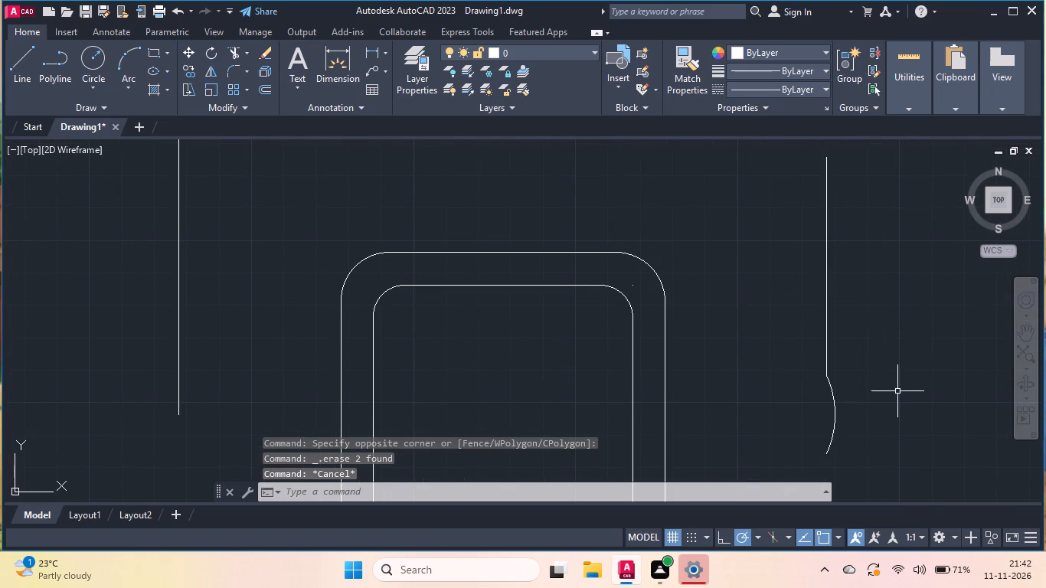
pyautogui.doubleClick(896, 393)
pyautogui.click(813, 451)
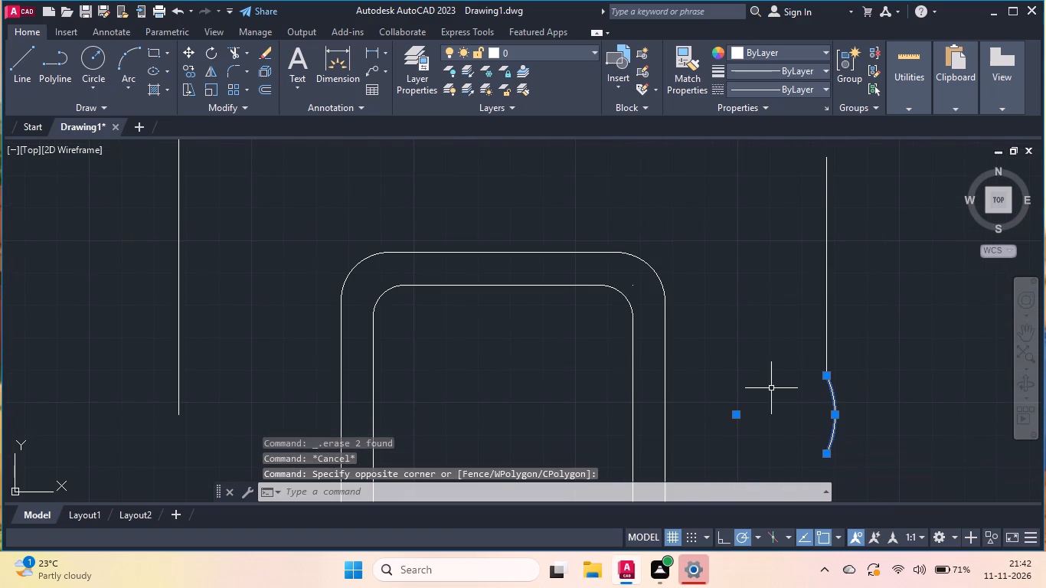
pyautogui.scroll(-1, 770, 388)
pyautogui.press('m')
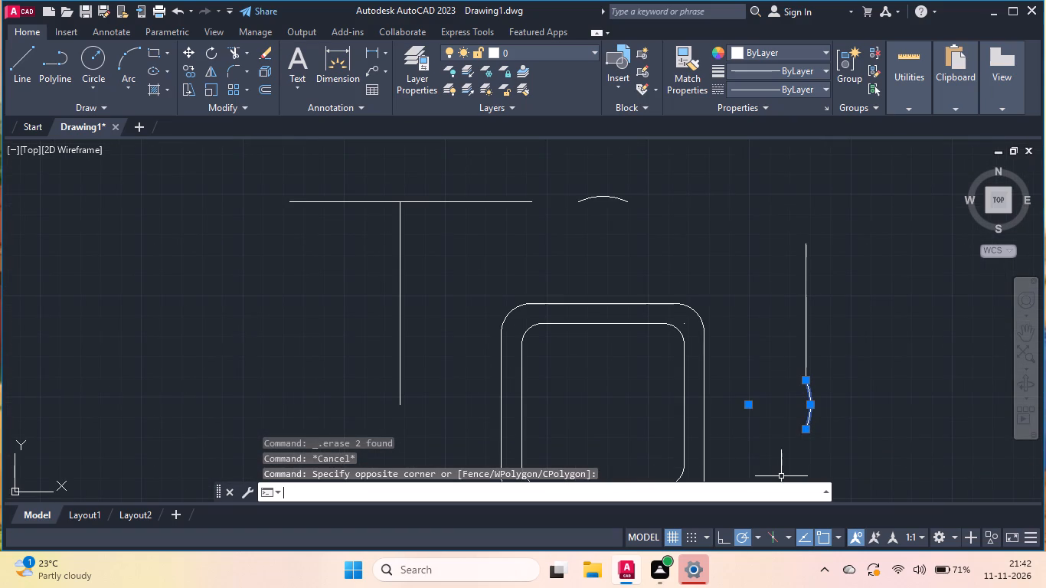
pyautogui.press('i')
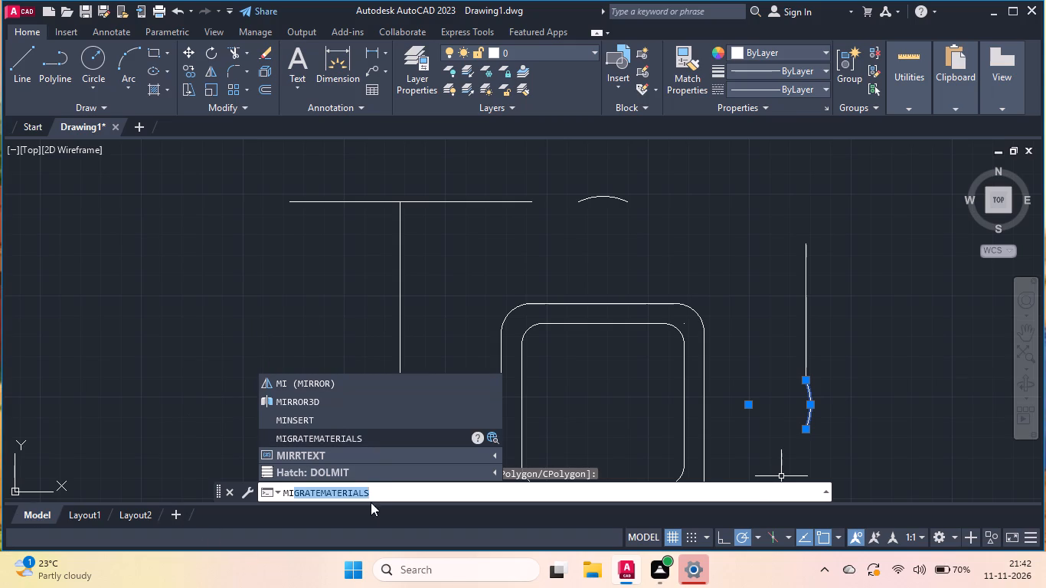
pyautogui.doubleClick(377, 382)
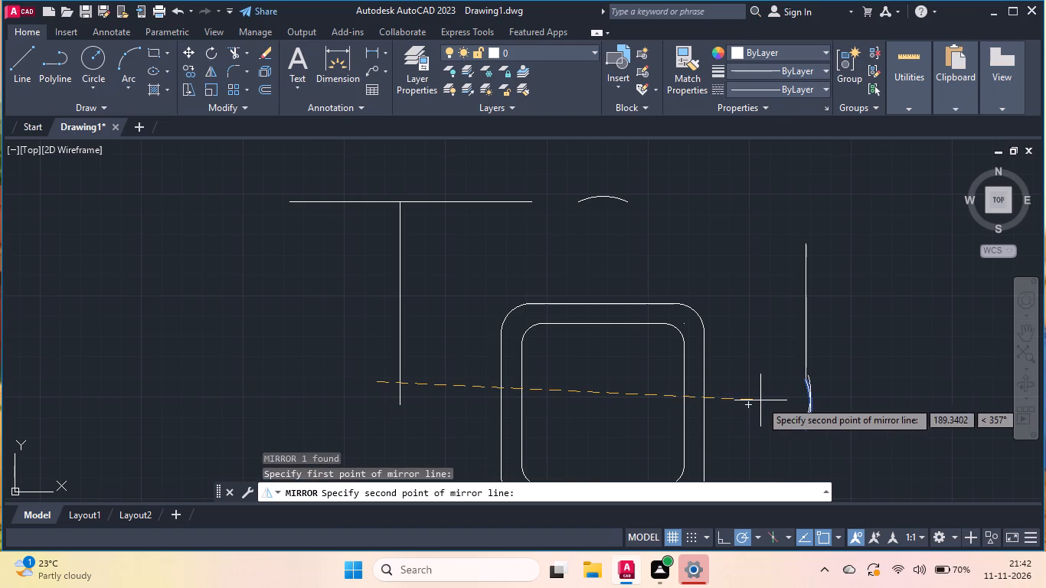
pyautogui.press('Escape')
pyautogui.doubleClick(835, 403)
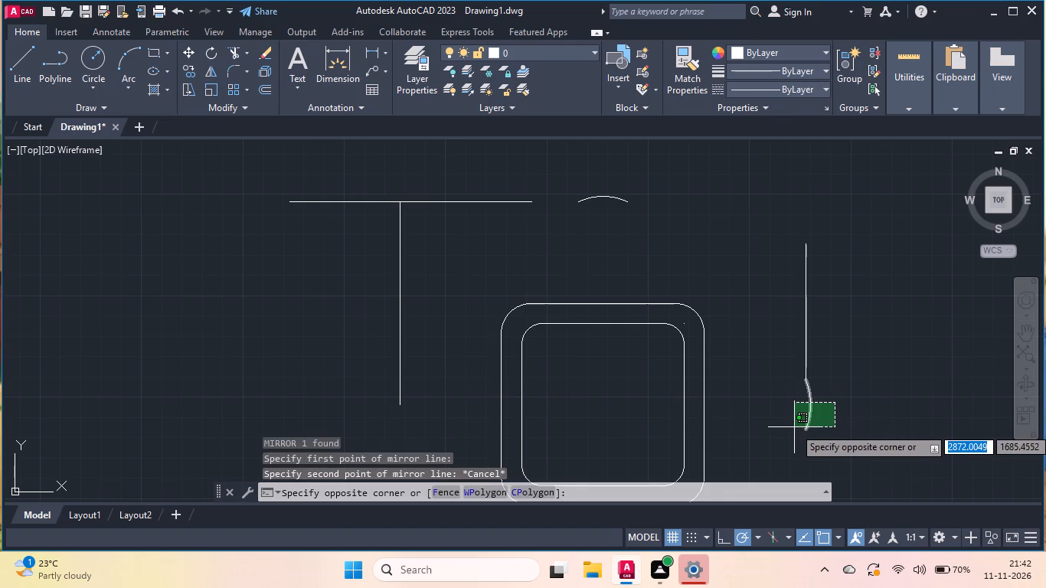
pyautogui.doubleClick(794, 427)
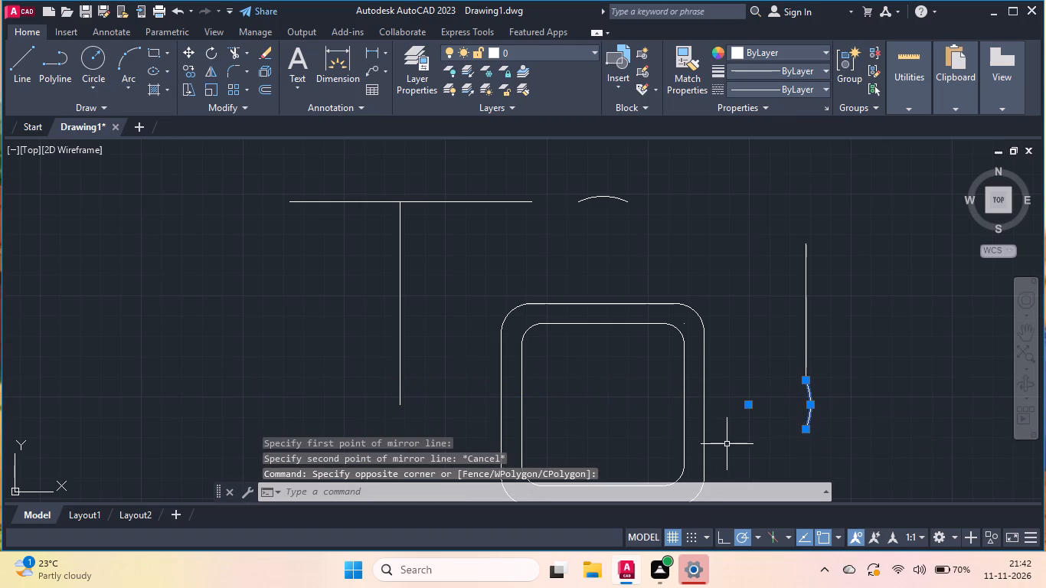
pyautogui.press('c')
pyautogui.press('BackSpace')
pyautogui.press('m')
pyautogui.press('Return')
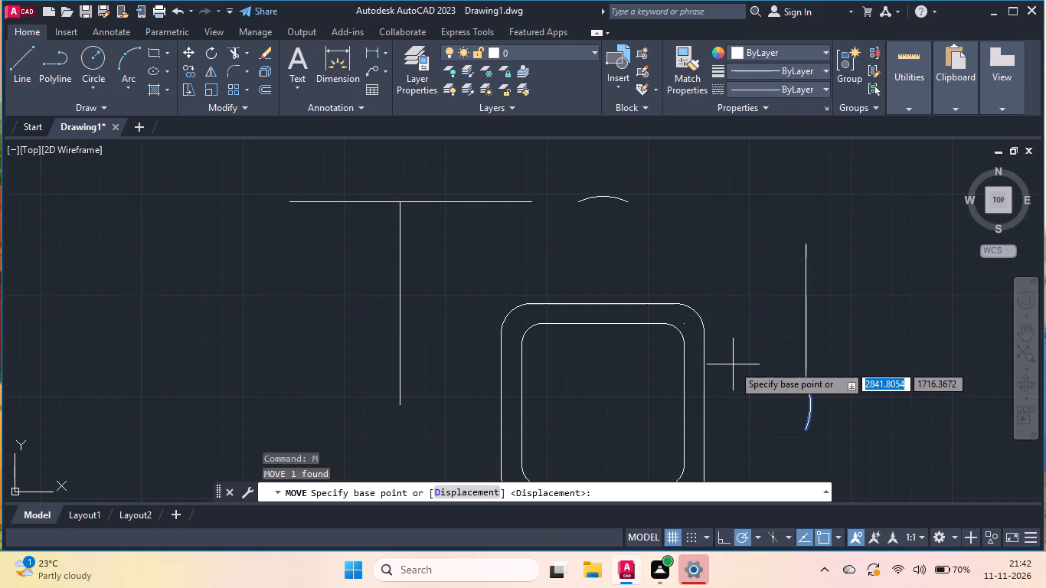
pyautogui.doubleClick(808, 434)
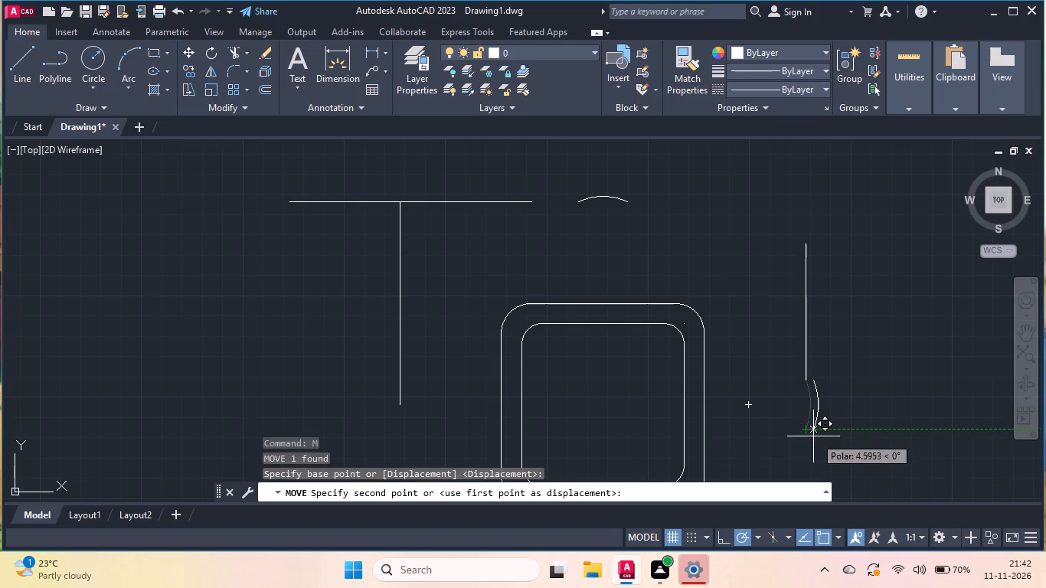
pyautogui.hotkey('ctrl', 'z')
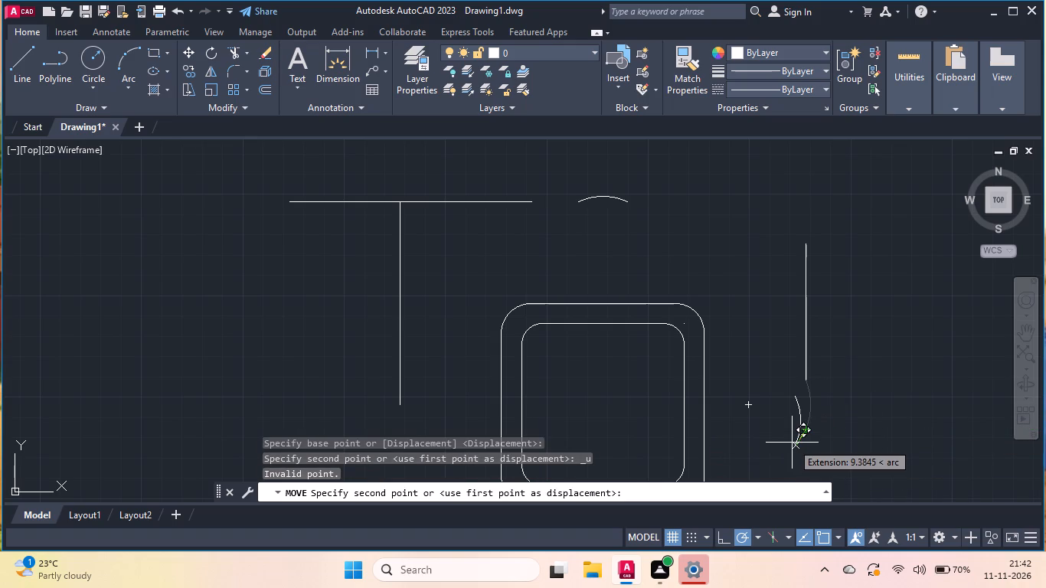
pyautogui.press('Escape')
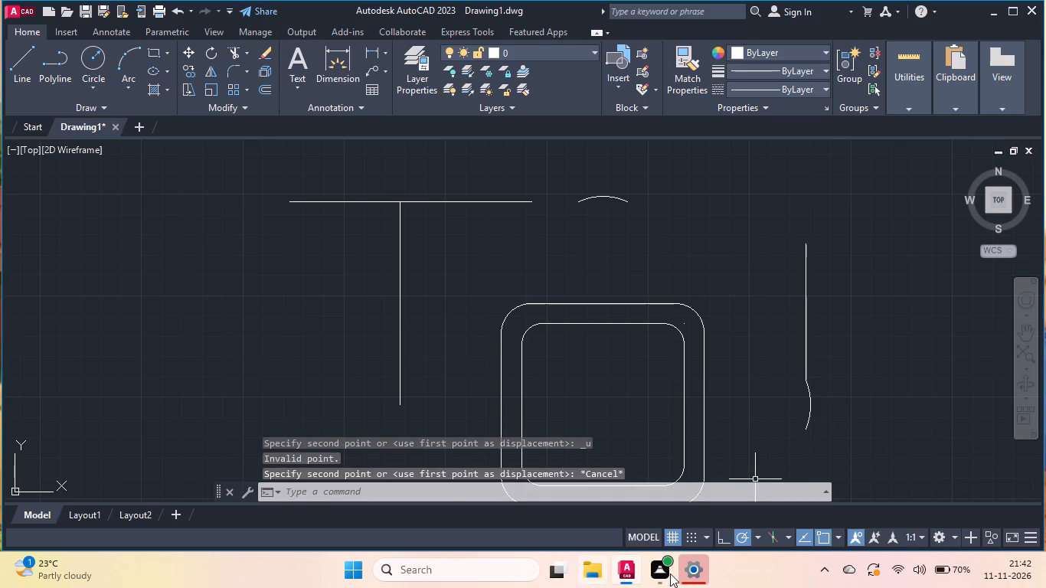
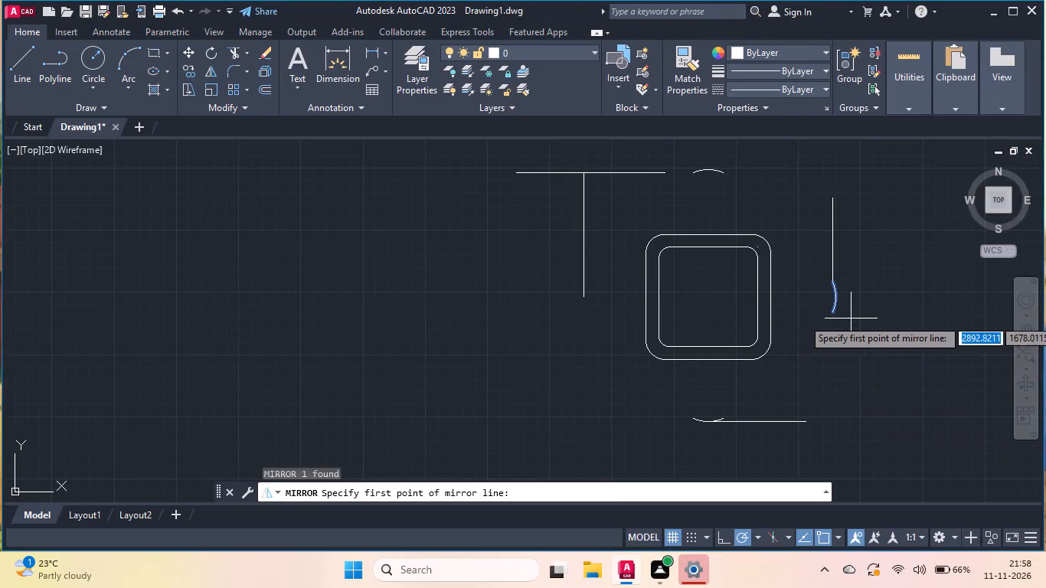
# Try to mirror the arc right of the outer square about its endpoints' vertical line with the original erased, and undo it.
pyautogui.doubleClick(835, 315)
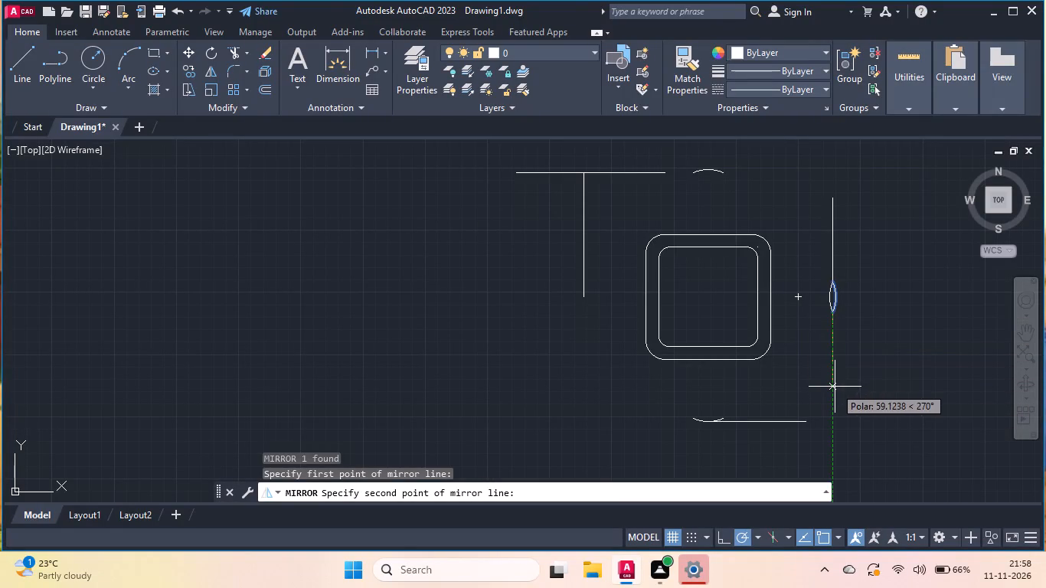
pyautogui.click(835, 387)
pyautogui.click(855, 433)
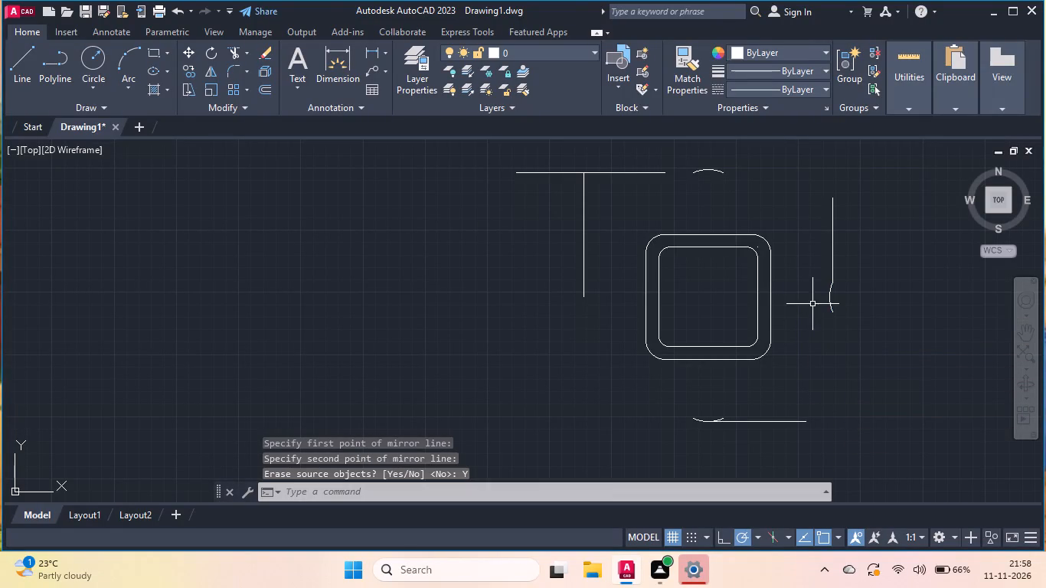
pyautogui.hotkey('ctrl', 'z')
# Mirror the arc right of the outer square about the vertical line through its two endpoints, keeping the original.
pyautogui.click(861, 289)
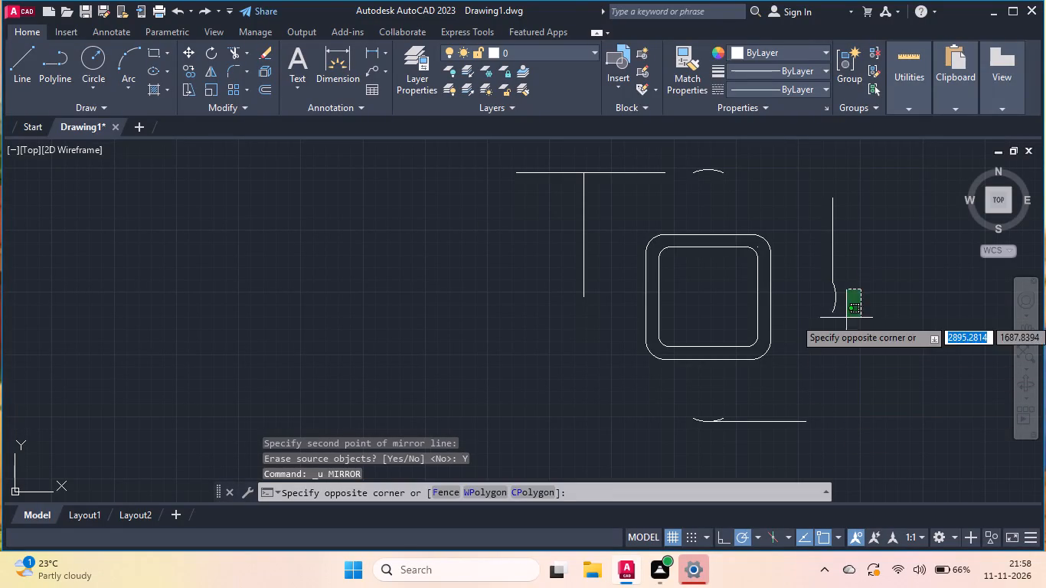
pyautogui.click(822, 328)
pyautogui.write('mi')
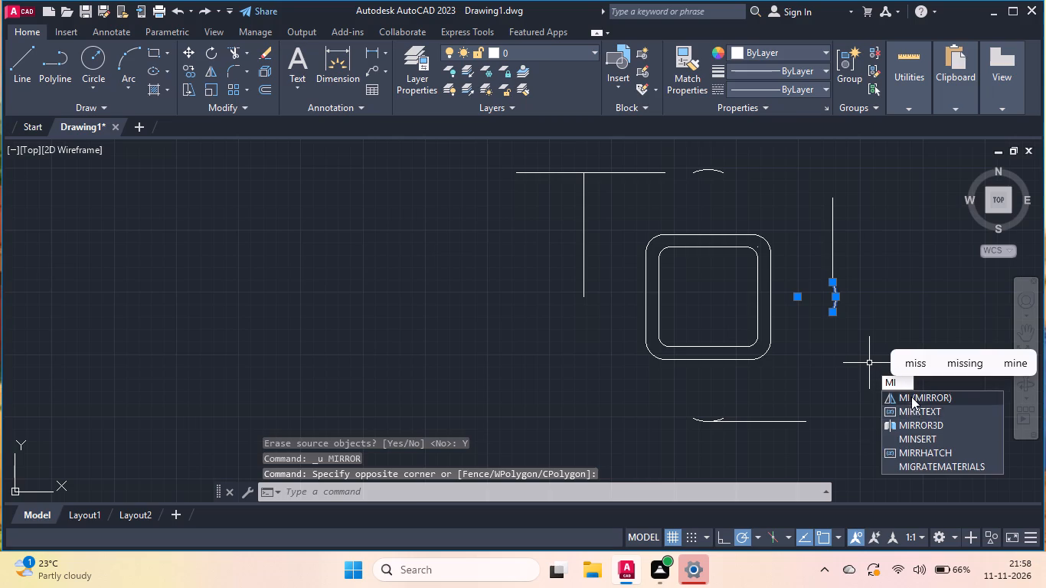
pyautogui.click(911, 397)
pyautogui.click(834, 316)
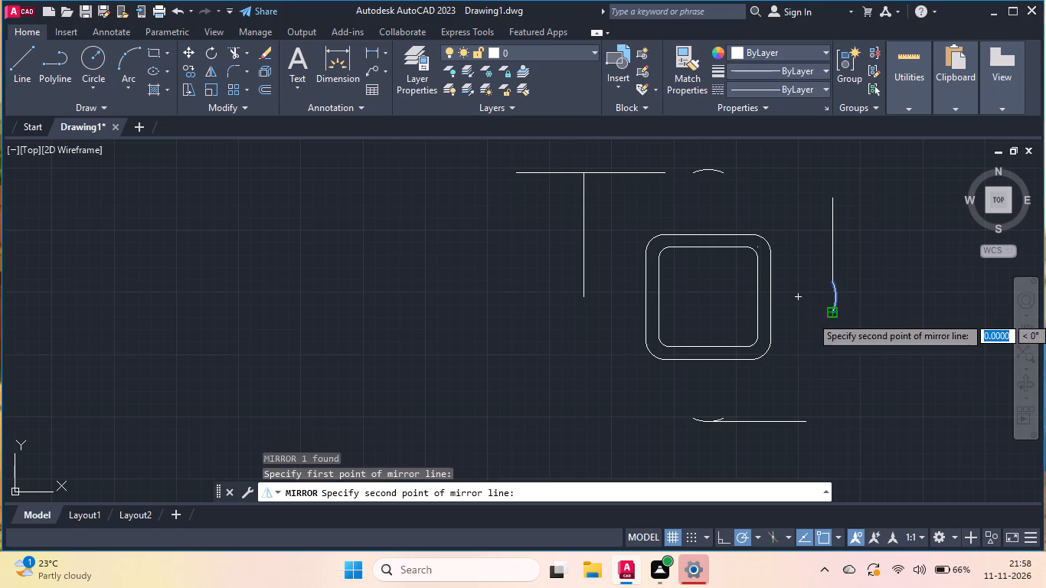
pyautogui.click(837, 387)
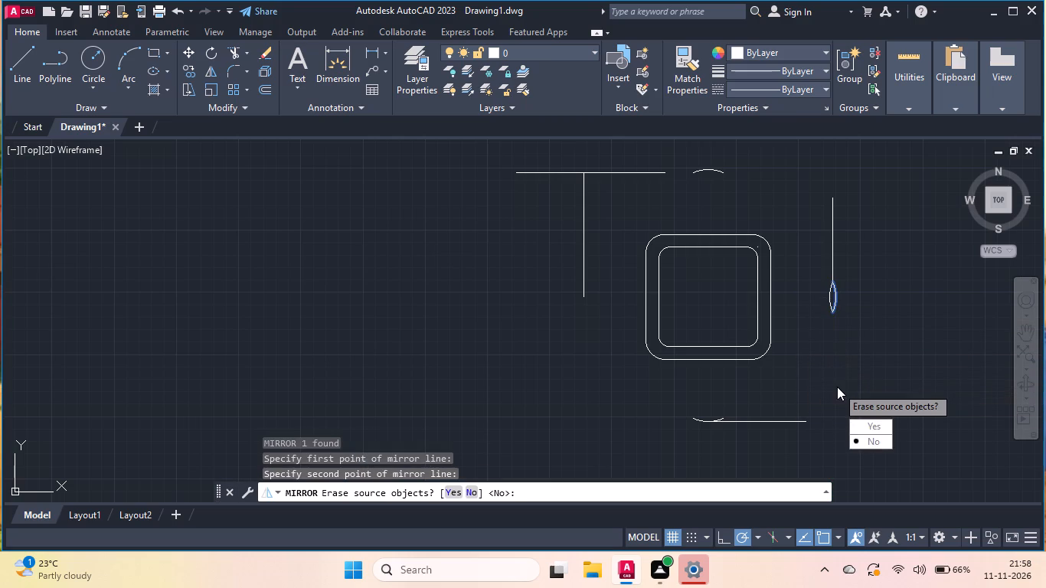
pyautogui.click(854, 440)
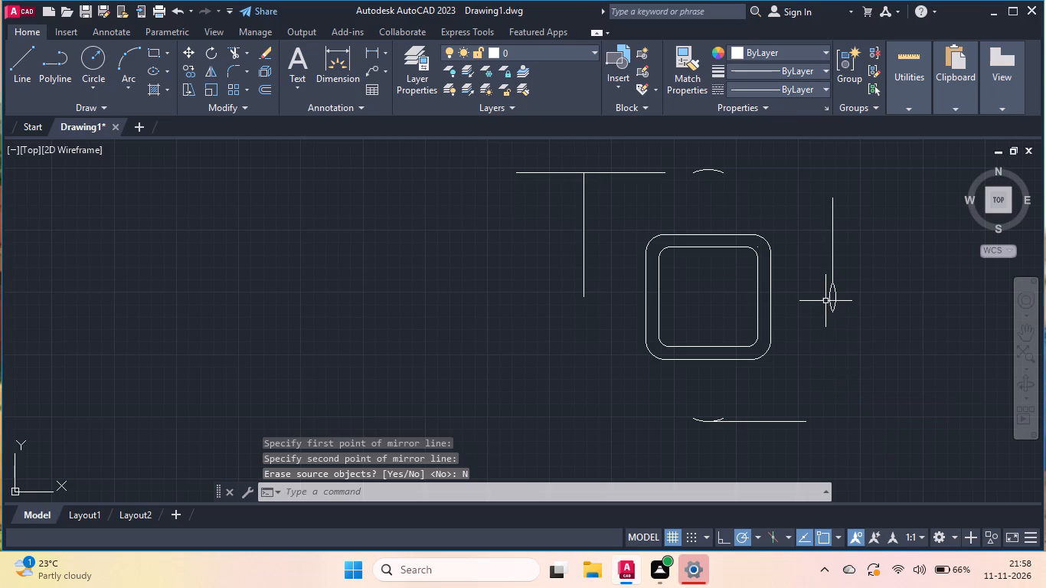
# Move the mirrored arc by its midpoint straight left to the lower end of the vertical line left of the outer square.
pyautogui.doubleClick(829, 299)
pyautogui.press('m')
pyautogui.press('Return')
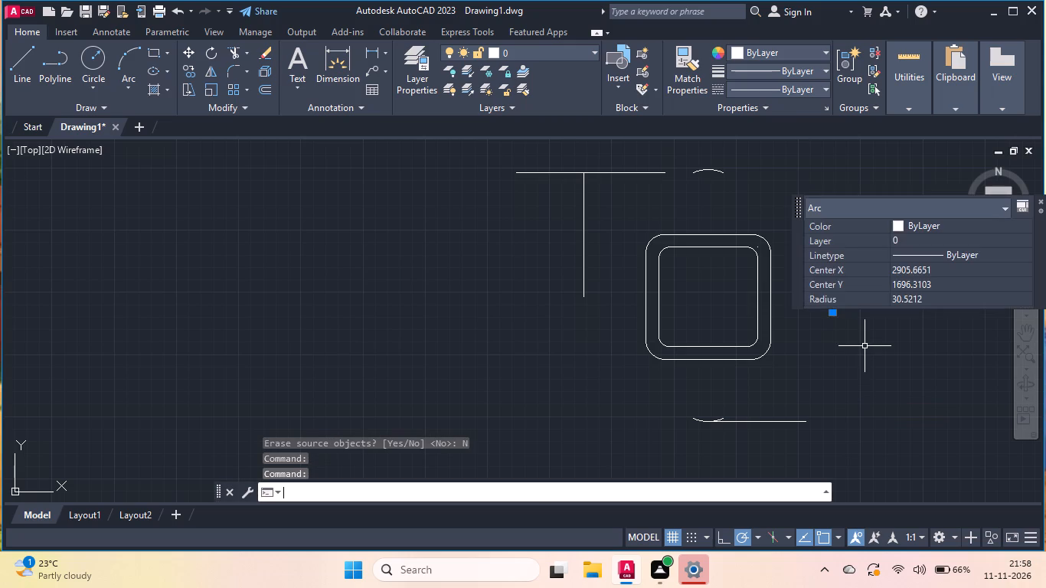
pyautogui.click(1039, 196)
pyautogui.click(1040, 199)
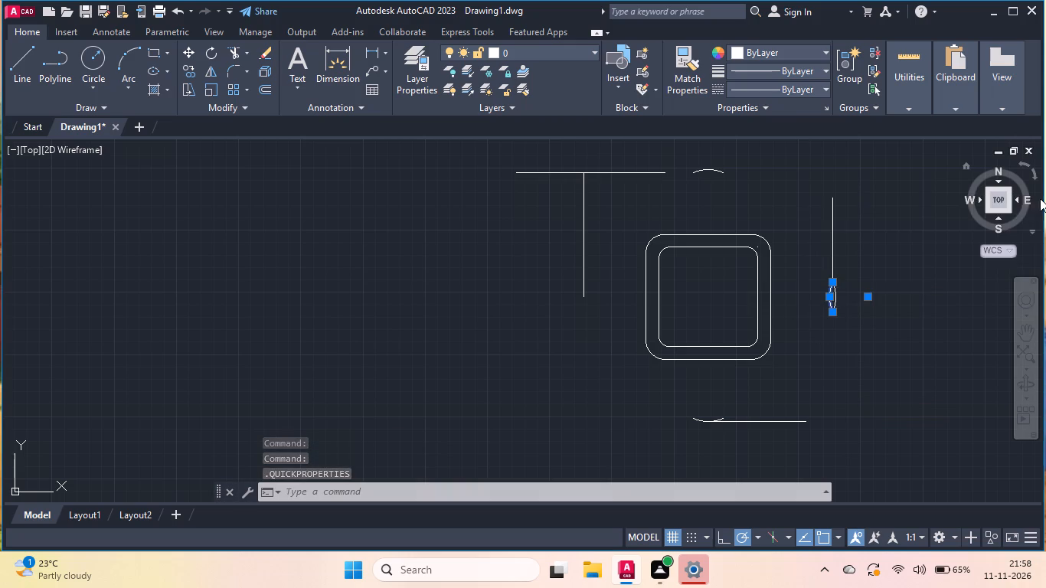
pyautogui.press('m')
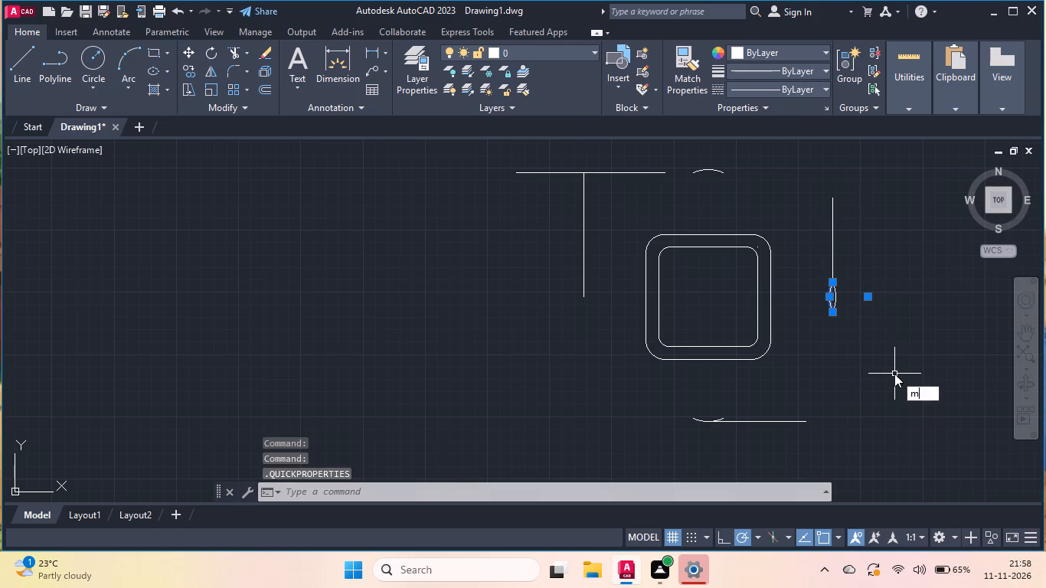
pyautogui.press('Return')
pyautogui.click(827, 299)
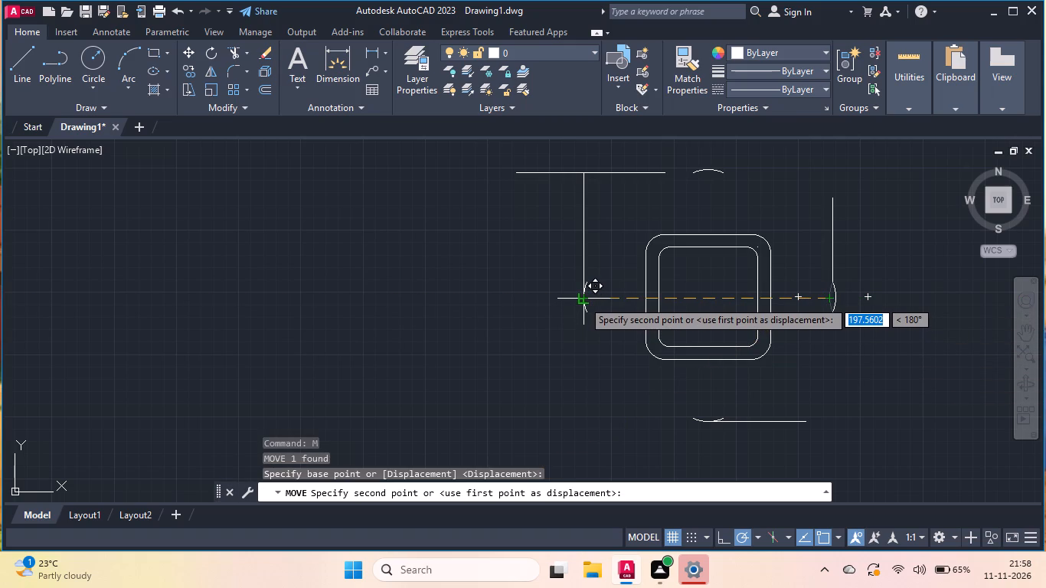
pyautogui.scroll(4, 583, 299)
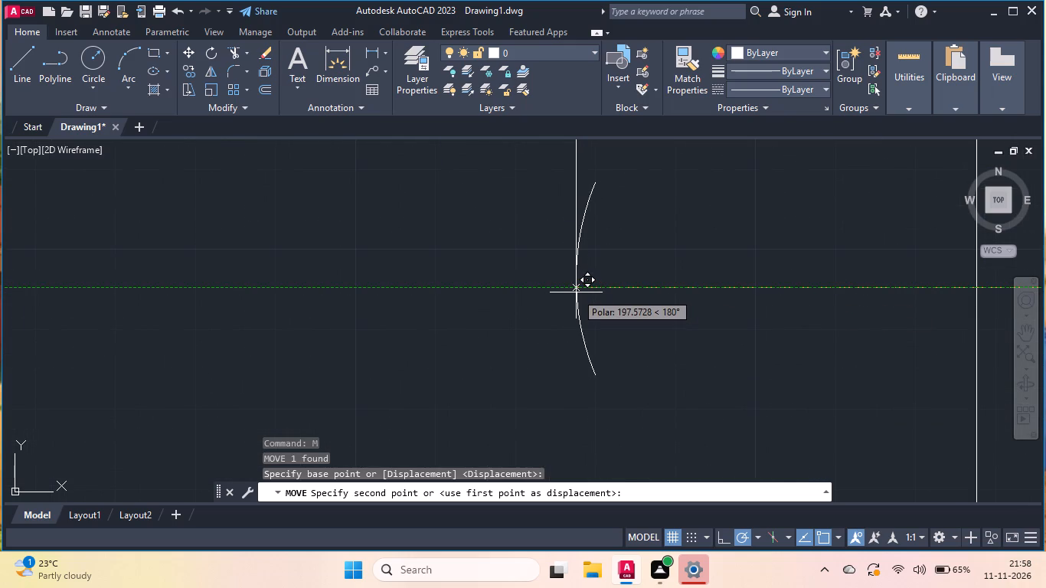
pyautogui.click(576, 292)
pyautogui.scroll(-3, 544, 310)
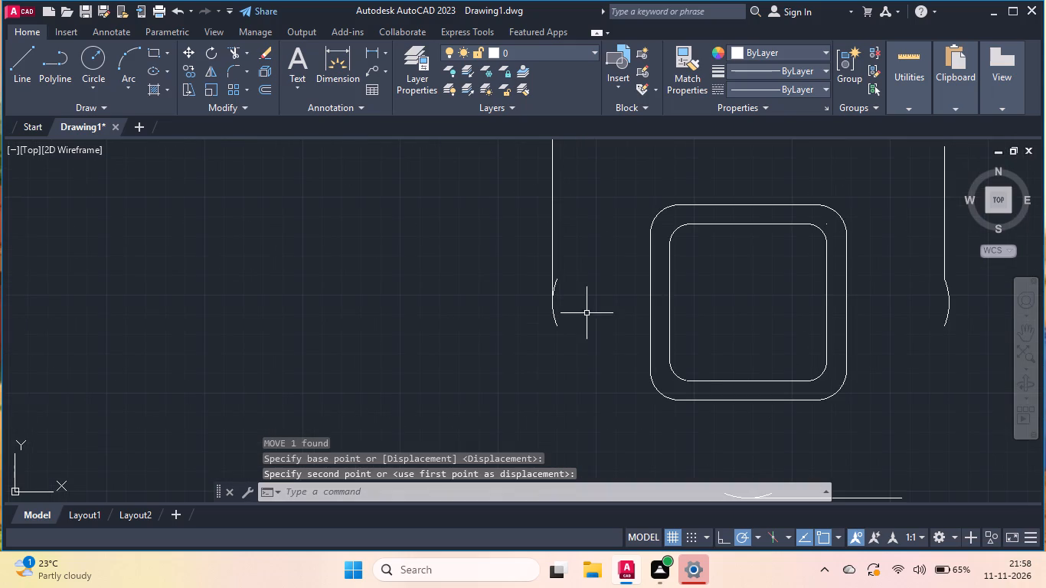
# Erase the four straight helper lines around the outer square, leaving only the two squares and the four arcs.
pyautogui.scroll(-2, 615, 322)
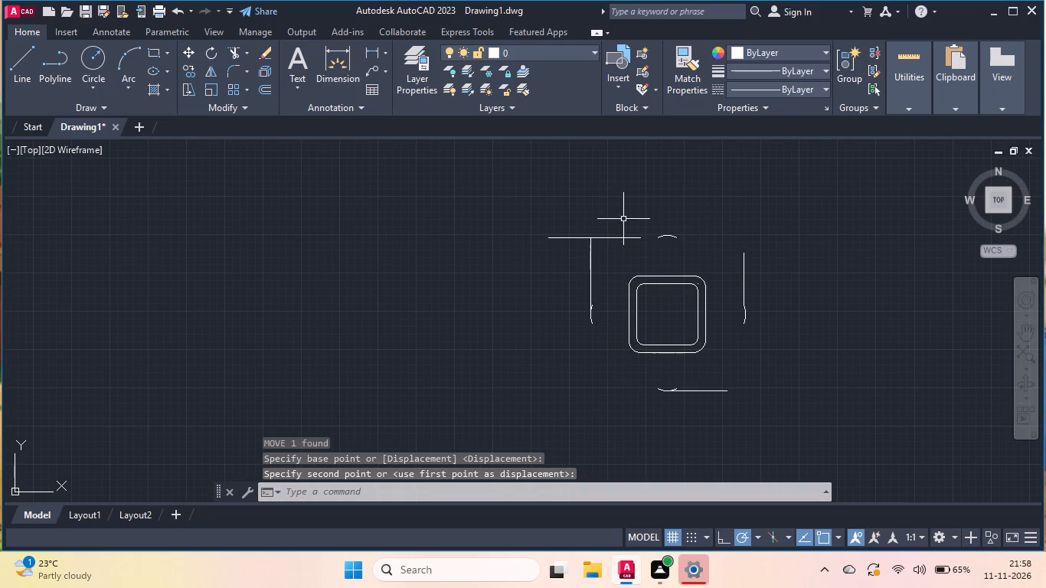
pyautogui.doubleClick(624, 207)
pyautogui.click(580, 266)
pyautogui.doubleClick(780, 253)
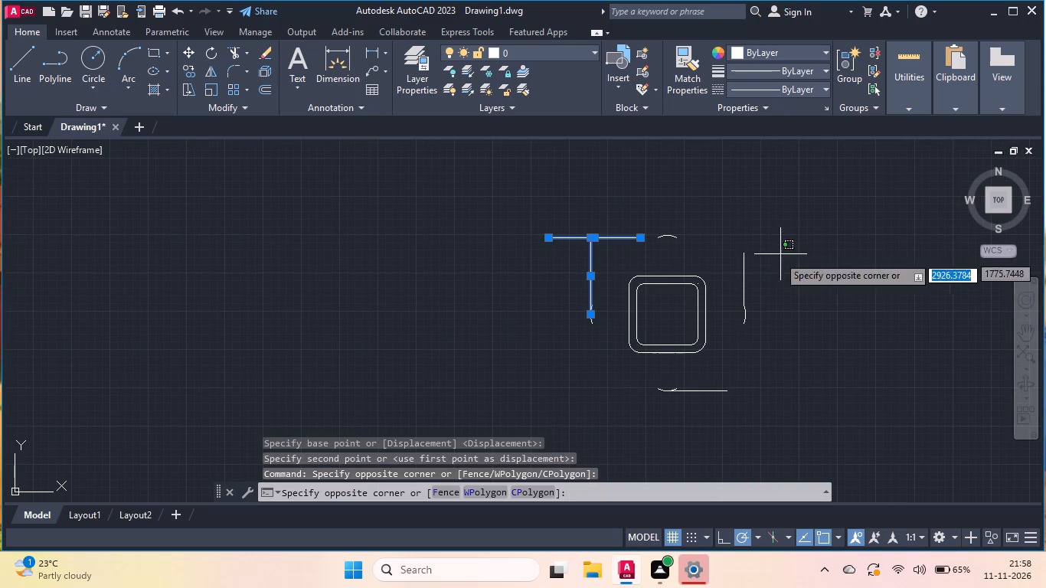
pyautogui.doubleClick(724, 263)
pyautogui.press('Delete')
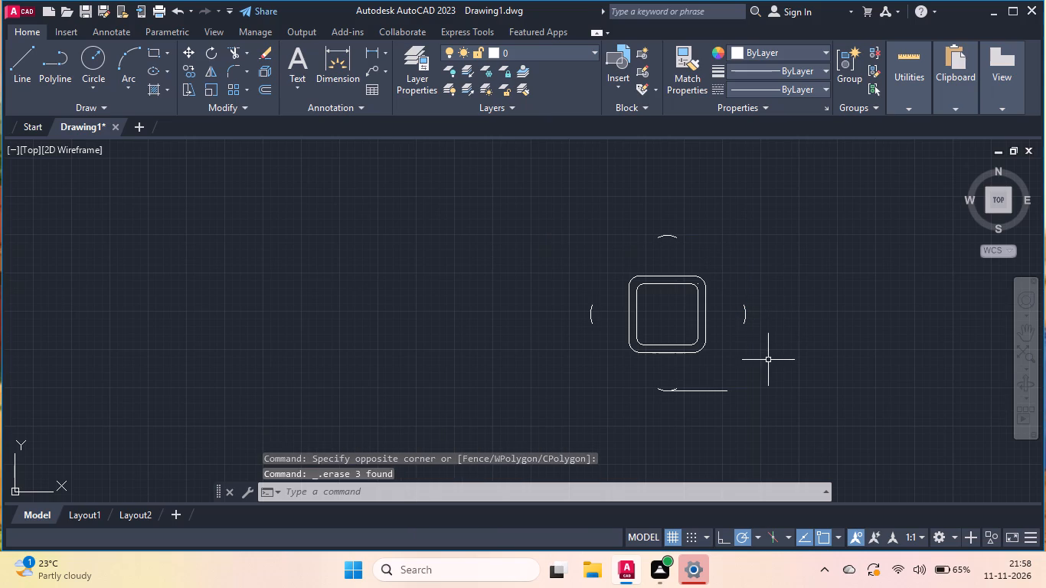
pyautogui.click(766, 364)
pyautogui.click(692, 405)
pyautogui.press('Delete')
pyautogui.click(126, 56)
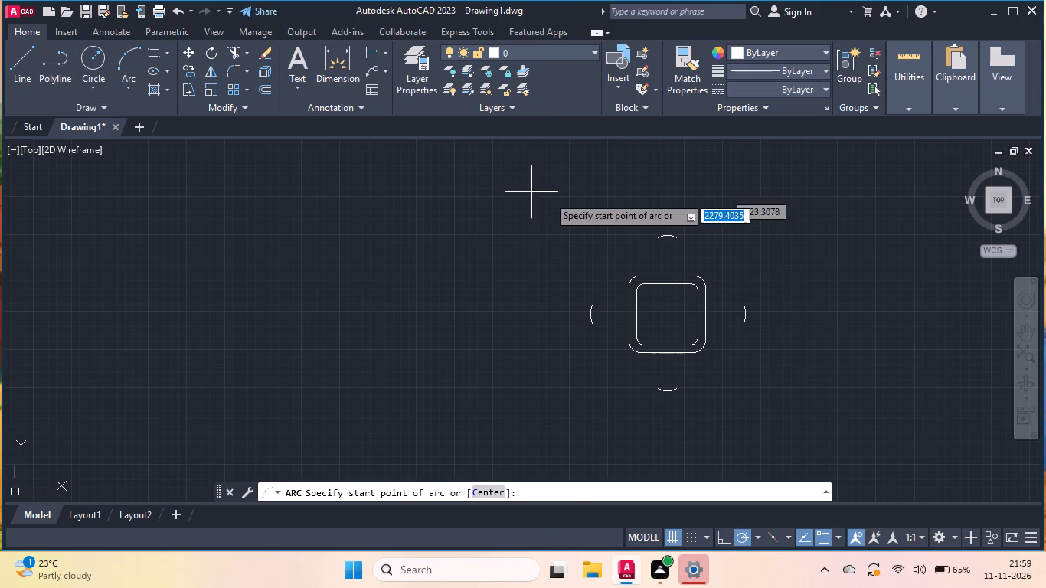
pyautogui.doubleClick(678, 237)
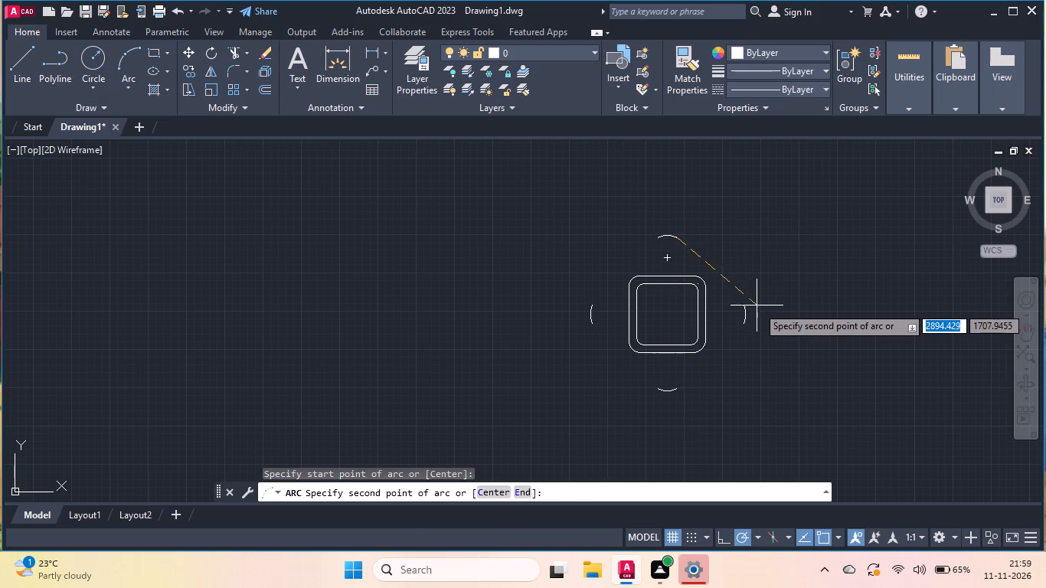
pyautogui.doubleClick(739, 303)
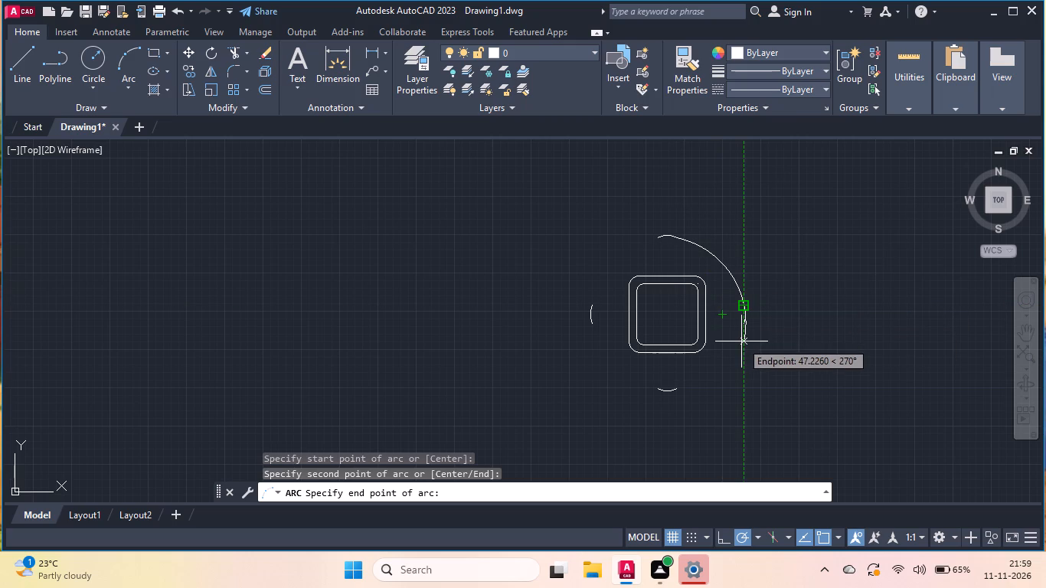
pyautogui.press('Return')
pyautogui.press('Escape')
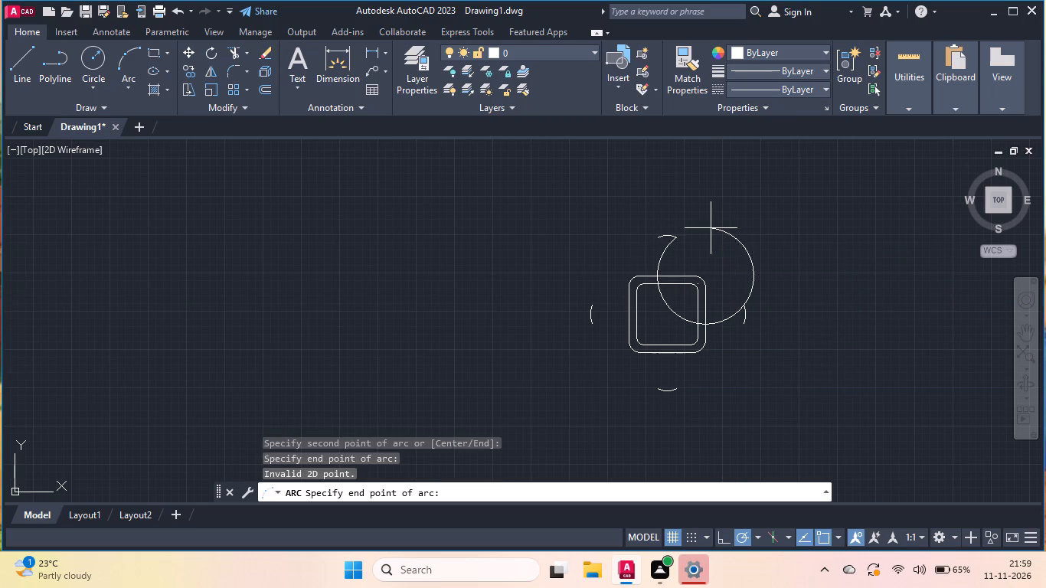
# Draw a vertical line from the left part of the outer square's top edge up to the level of the top arc's endpoints.
pyautogui.scroll(3, 691, 224)
pyautogui.press('l')
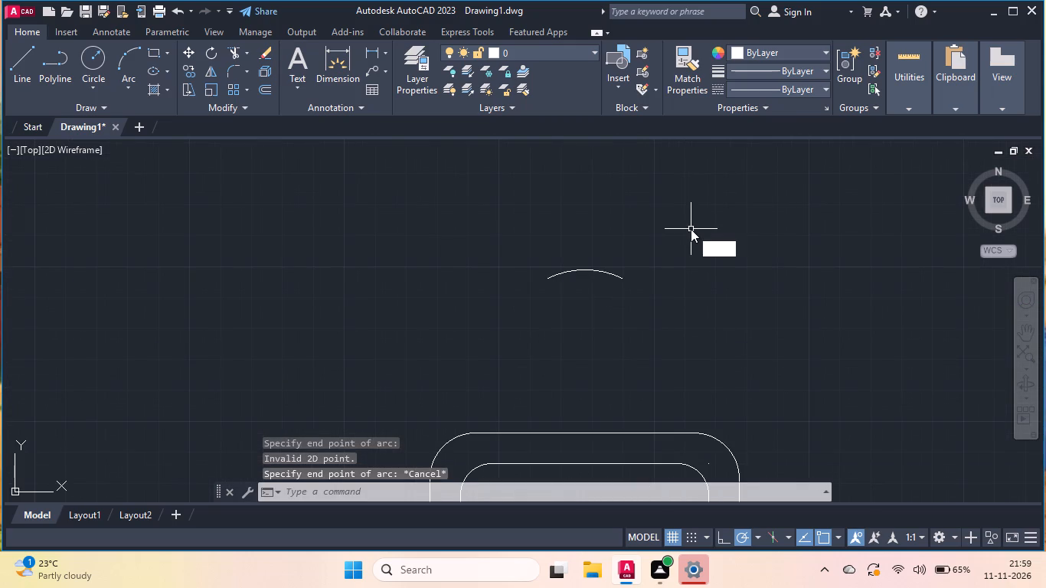
pyautogui.press('Return')
pyautogui.scroll(-2, 689, 230)
pyautogui.scroll(1, 632, 297)
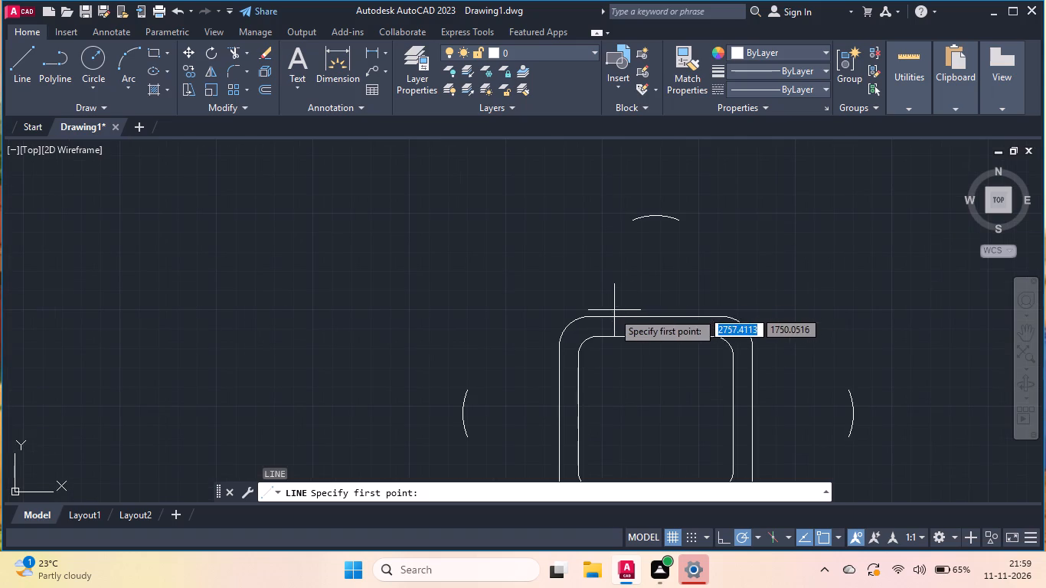
pyautogui.click(607, 317)
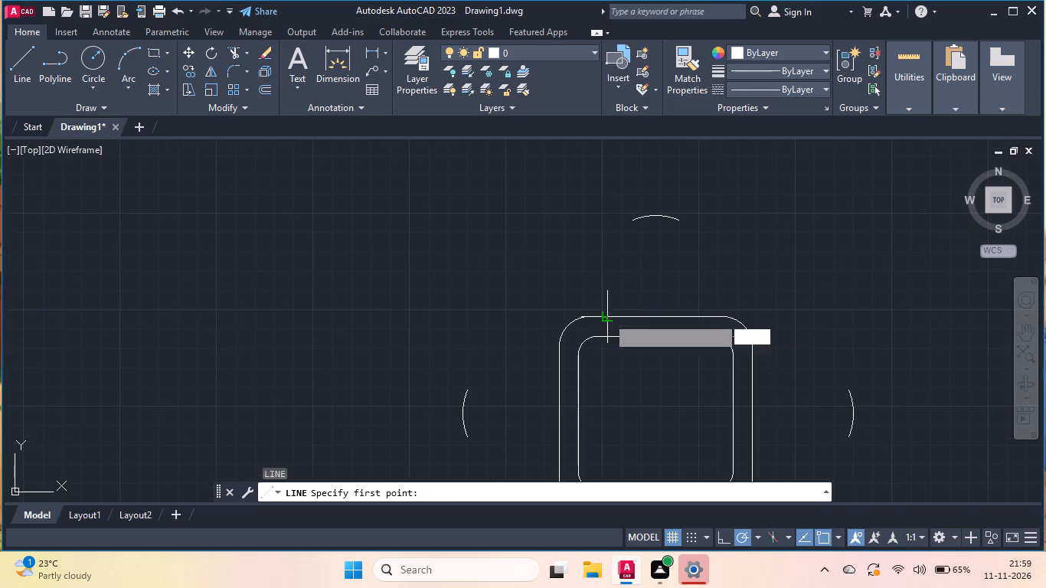
pyautogui.click(606, 221)
pyautogui.press('Return')
# Measure the horizontal distance from the vertical line's foot to the start of the outer square's top-left corner fillet.
pyautogui.press('Return')
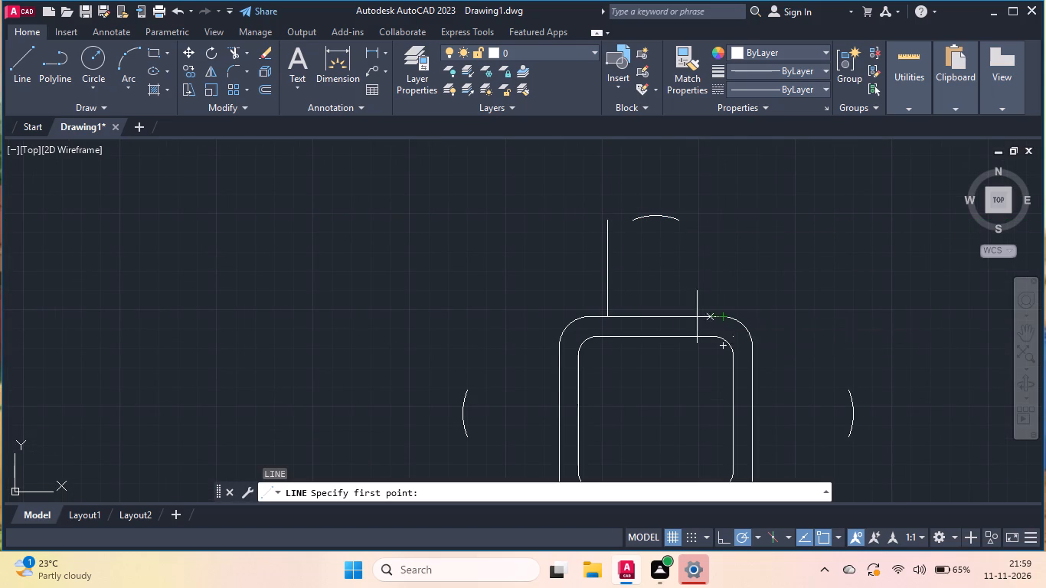
pyautogui.scroll(2, 639, 307)
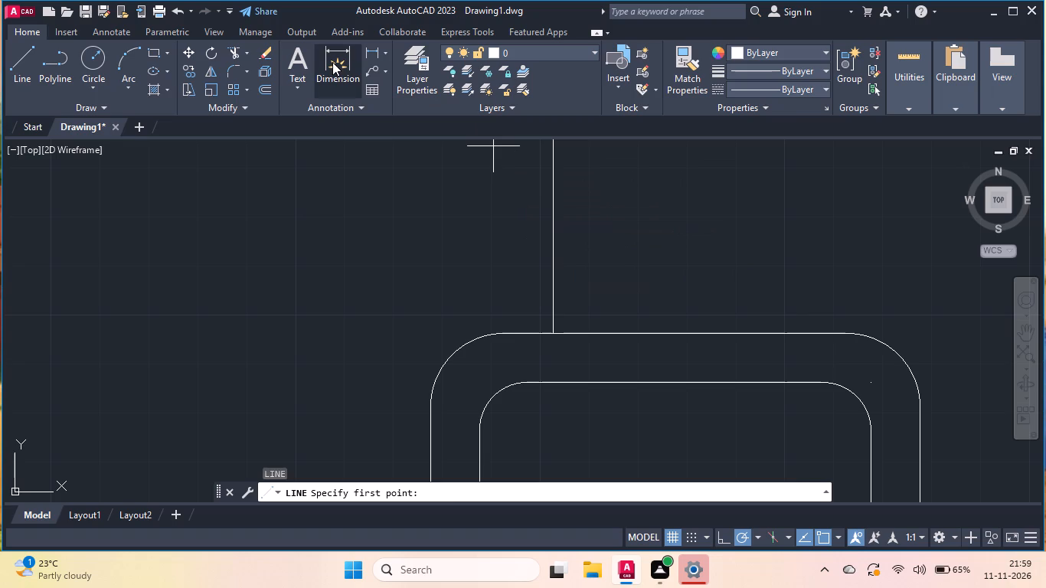
pyautogui.click(332, 62)
pyautogui.click(554, 334)
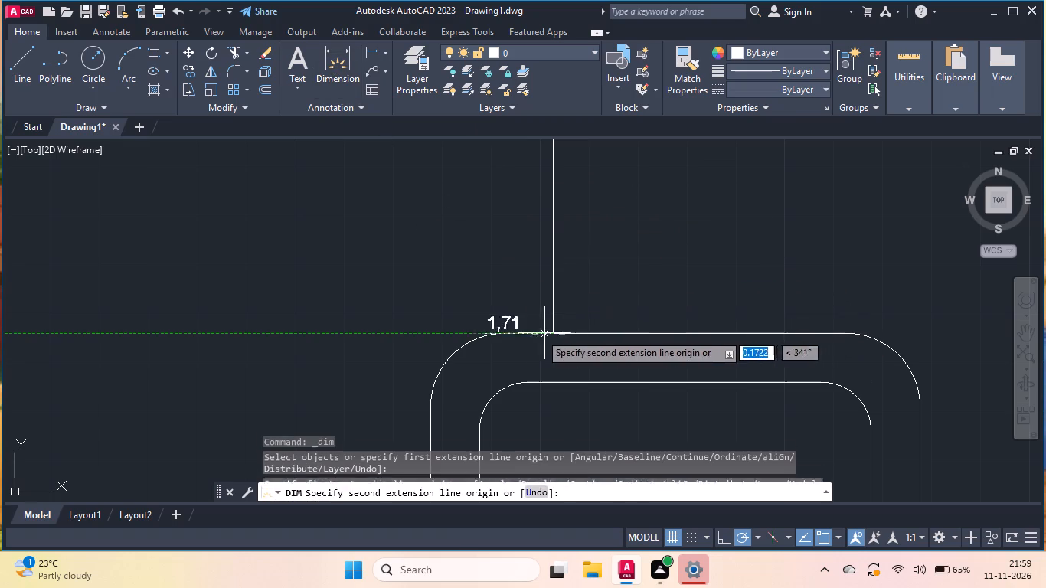
pyautogui.scroll(3, 496, 333)
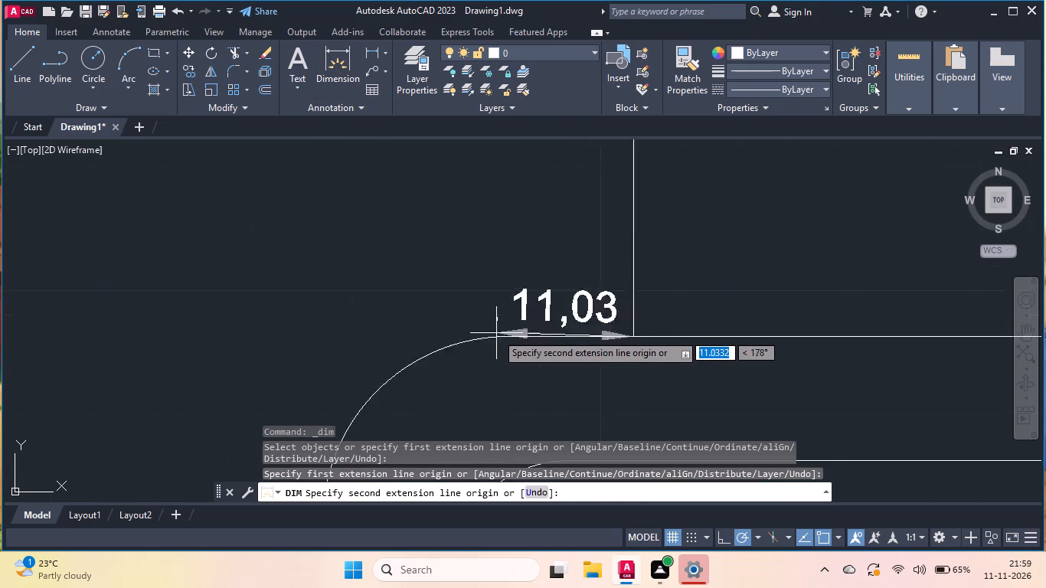
pyautogui.scroll(2, 496, 333)
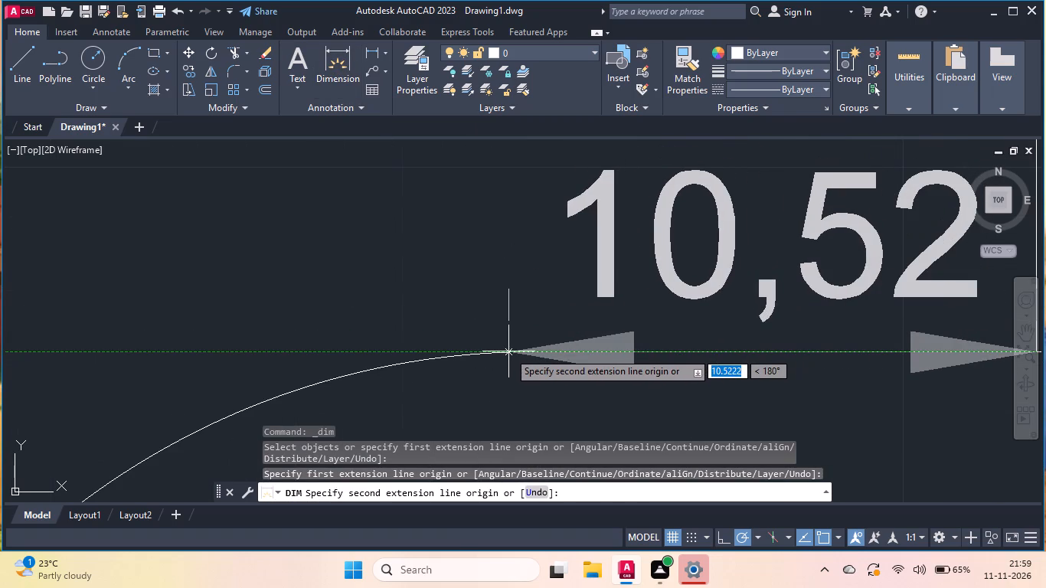
pyautogui.press('Escape')
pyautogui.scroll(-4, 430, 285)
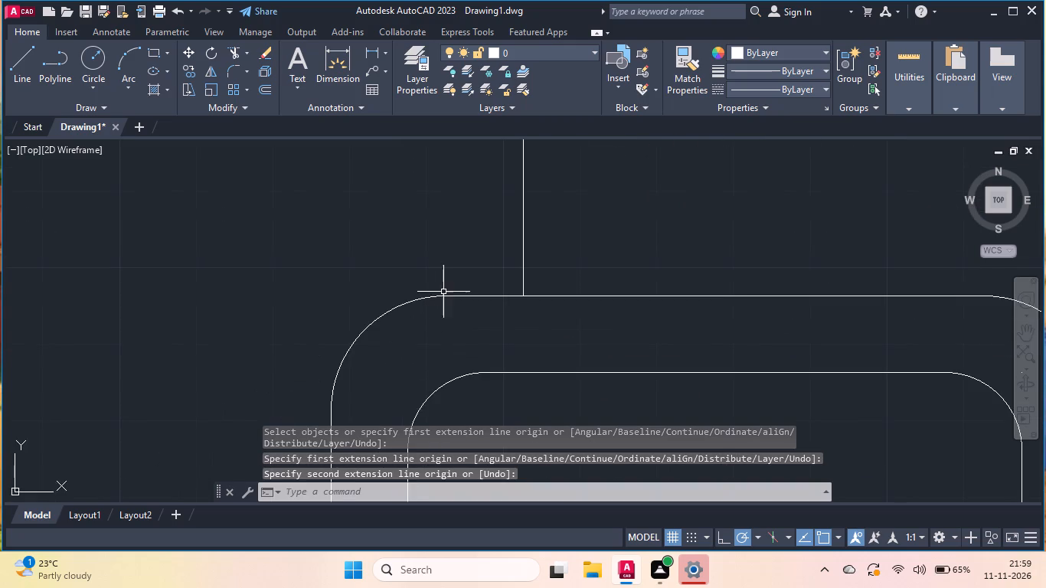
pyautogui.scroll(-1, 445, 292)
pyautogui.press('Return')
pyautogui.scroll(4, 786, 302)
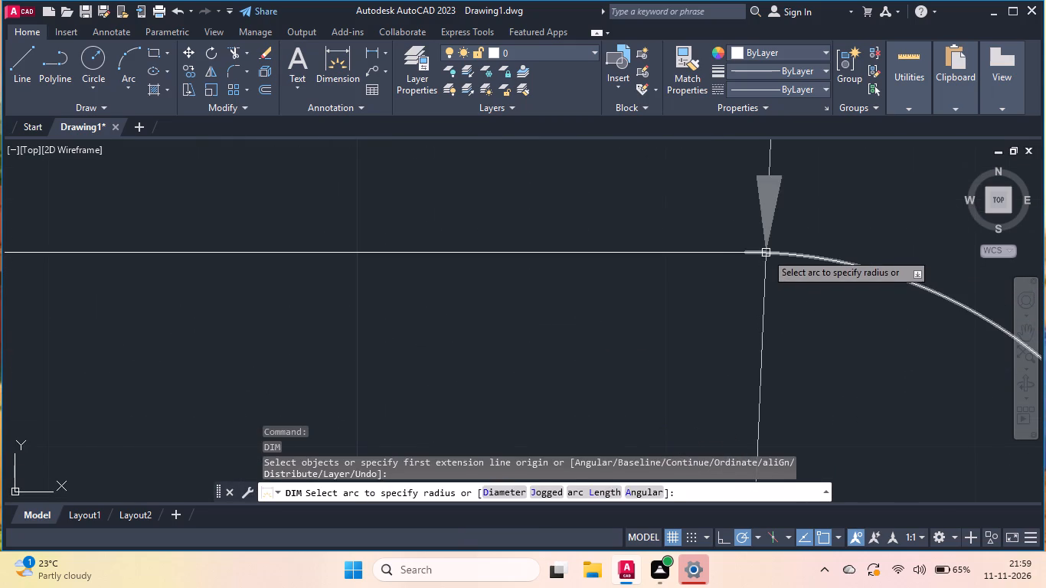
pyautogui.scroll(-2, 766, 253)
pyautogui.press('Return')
# Draw a vertical line from the outer square's top edge, starting 10.52 left of the top-right fillet's start, up to the left line's top level.
pyautogui.press('l')
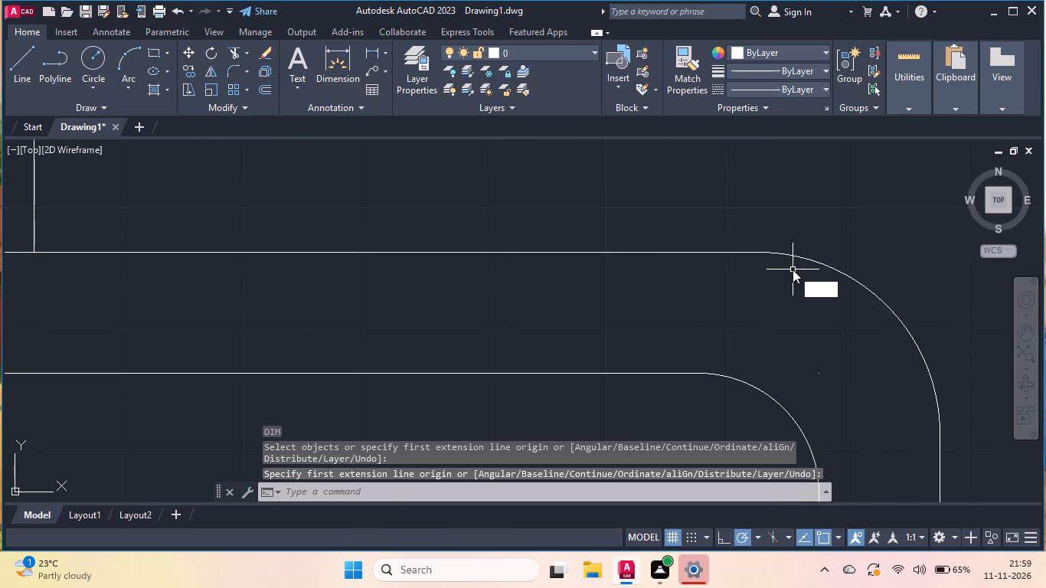
pyautogui.press('Return')
pyautogui.scroll(-2, 793, 269)
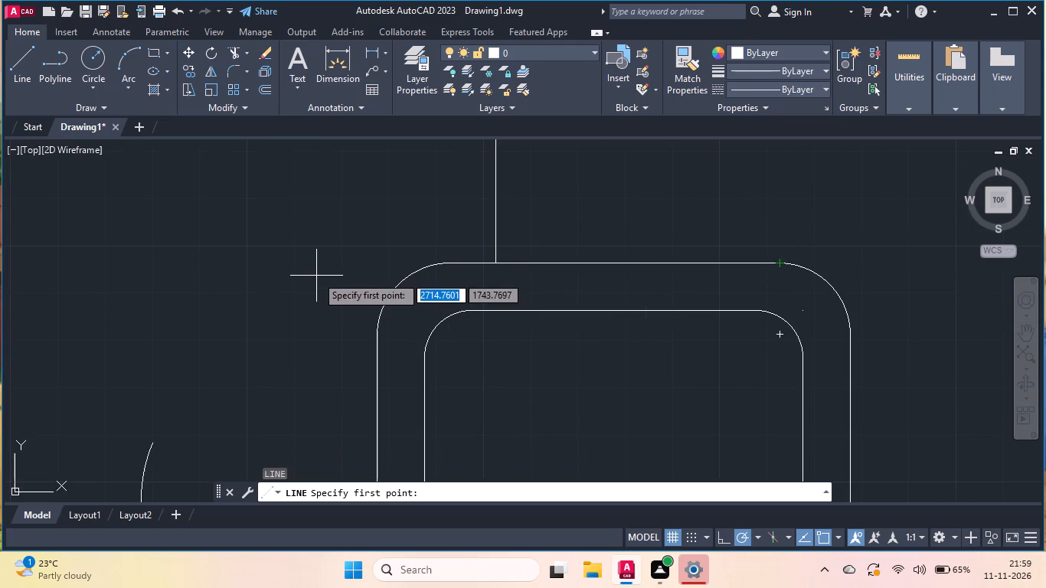
pyautogui.write('10.52')
pyautogui.press('Return')
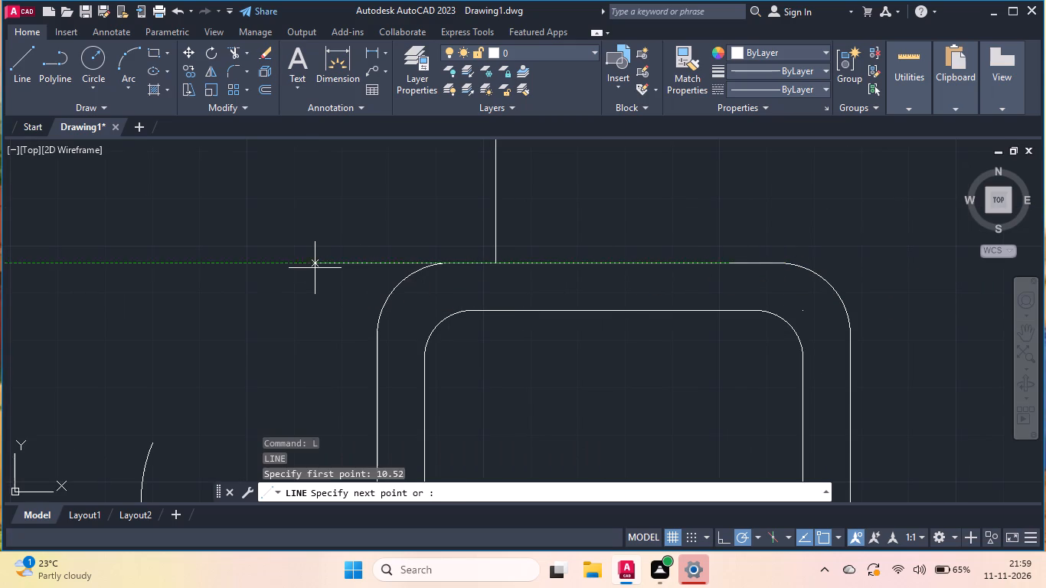
pyautogui.scroll(-3, 690, 283)
pyautogui.scroll(4, 693, 211)
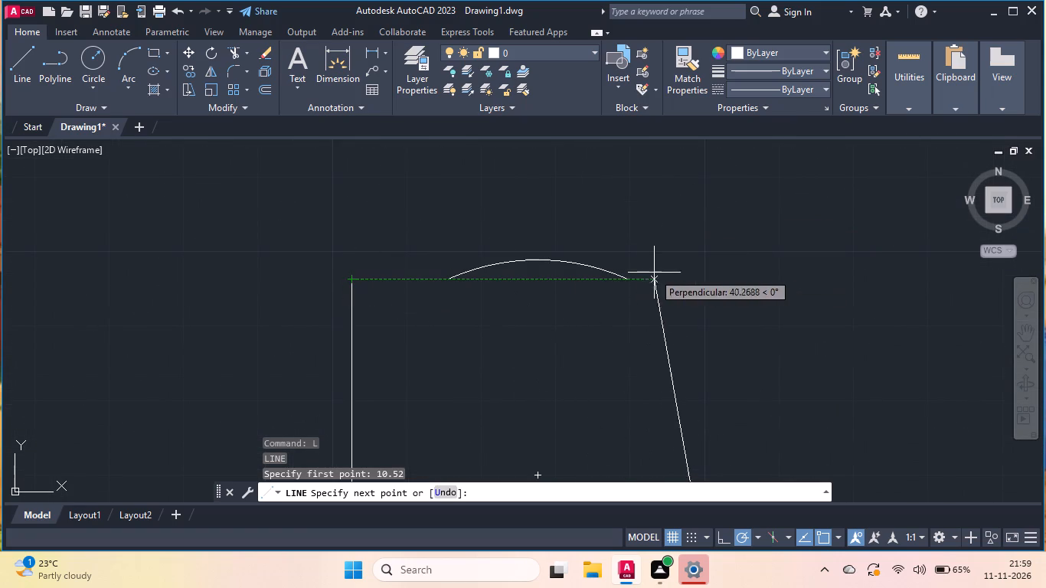
pyautogui.click(720, 279)
pyautogui.press('Return')
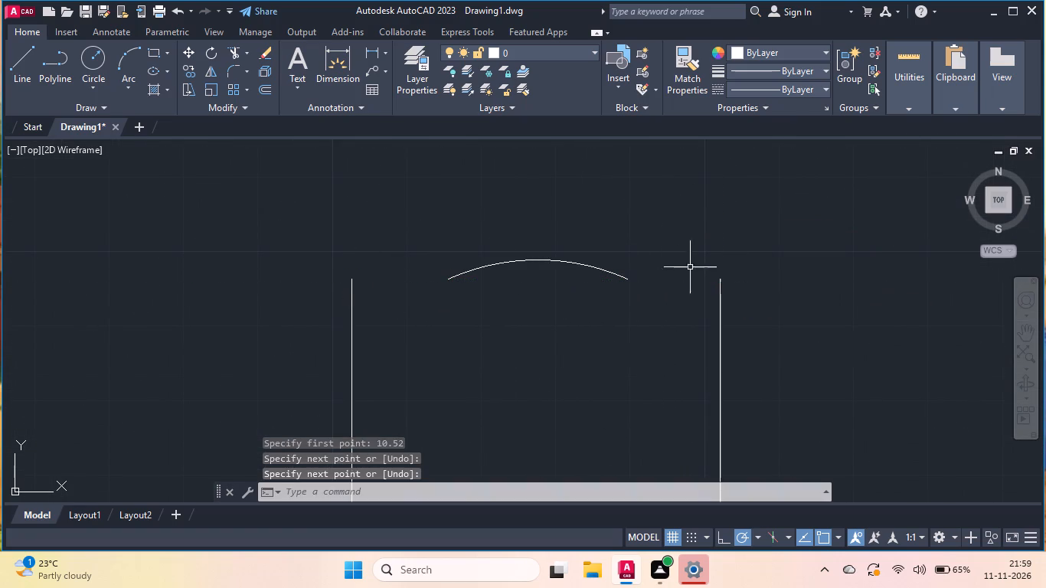
# Erase the short top arc between the two vertical lines.
pyautogui.click(666, 247)
pyautogui.doubleClick(577, 299)
pyautogui.press('Delete')
pyautogui.scroll(-3, 744, 277)
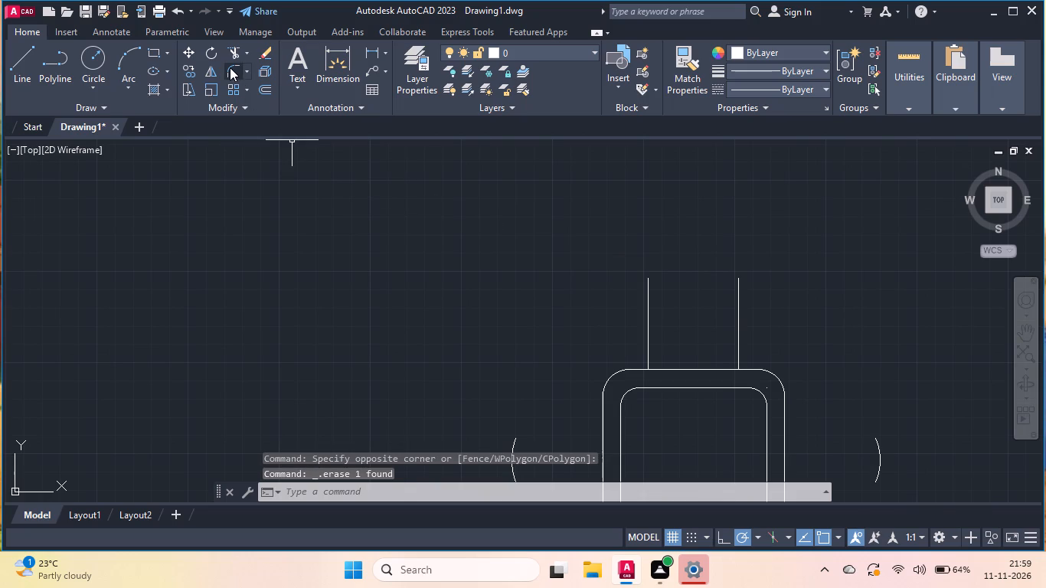
# Draw a three-point arc from the left vertical line's top through the right line's top, ending beyond it near the outer square's corner.
pyautogui.click(230, 67)
pyautogui.doubleClick(123, 49)
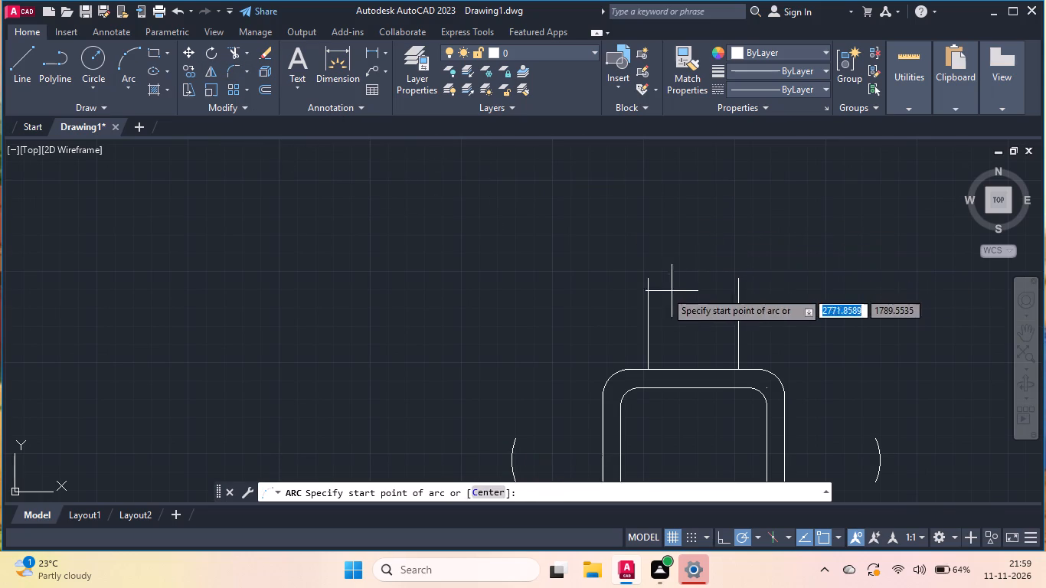
pyautogui.click(648, 280)
pyautogui.doubleClick(737, 276)
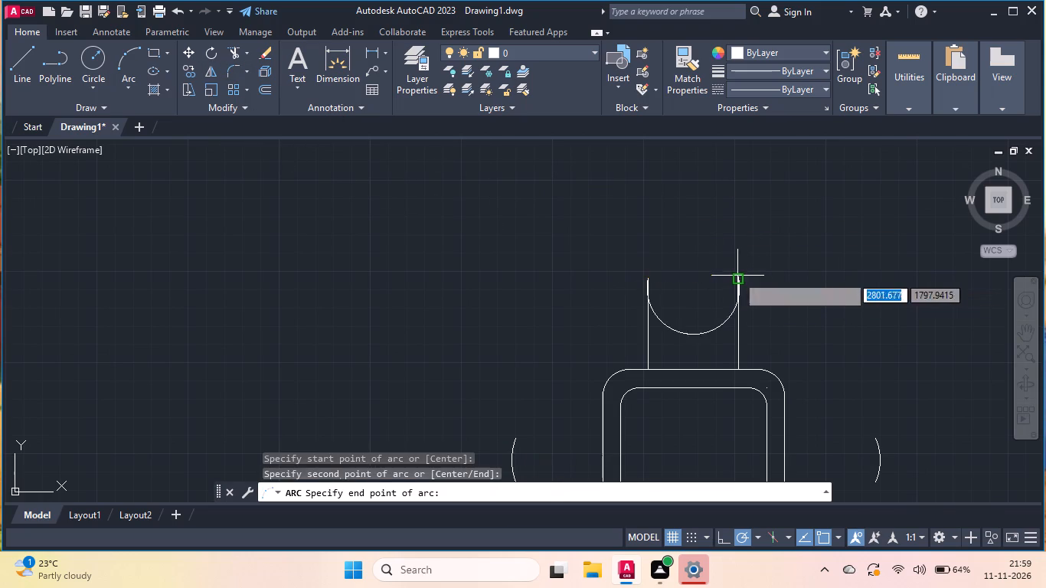
pyautogui.doubleClick(798, 335)
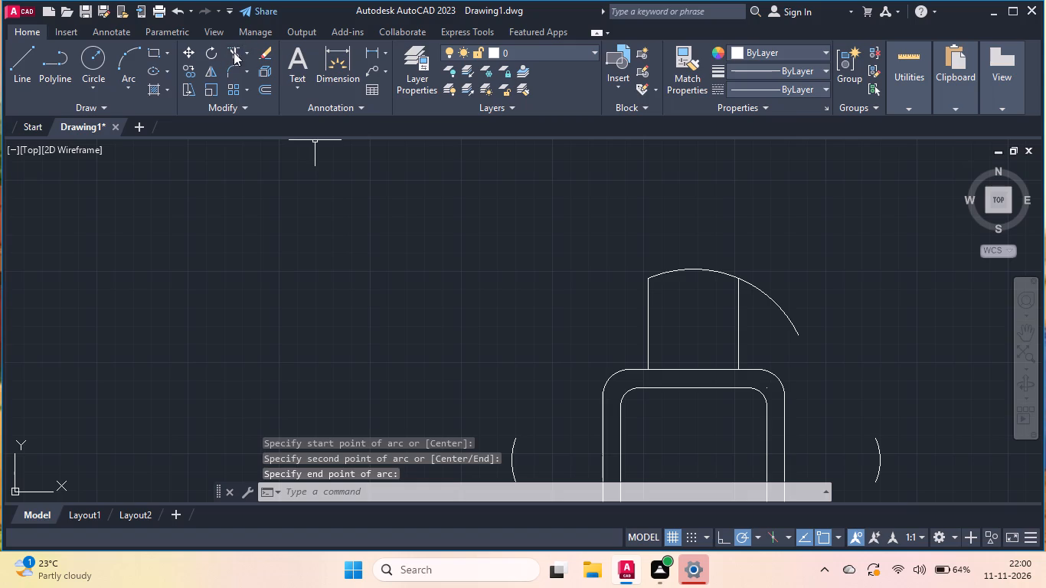
# Trim off the part of the new arc that extends past the right vertical line.
pyautogui.click(234, 52)
pyautogui.doubleClick(783, 315)
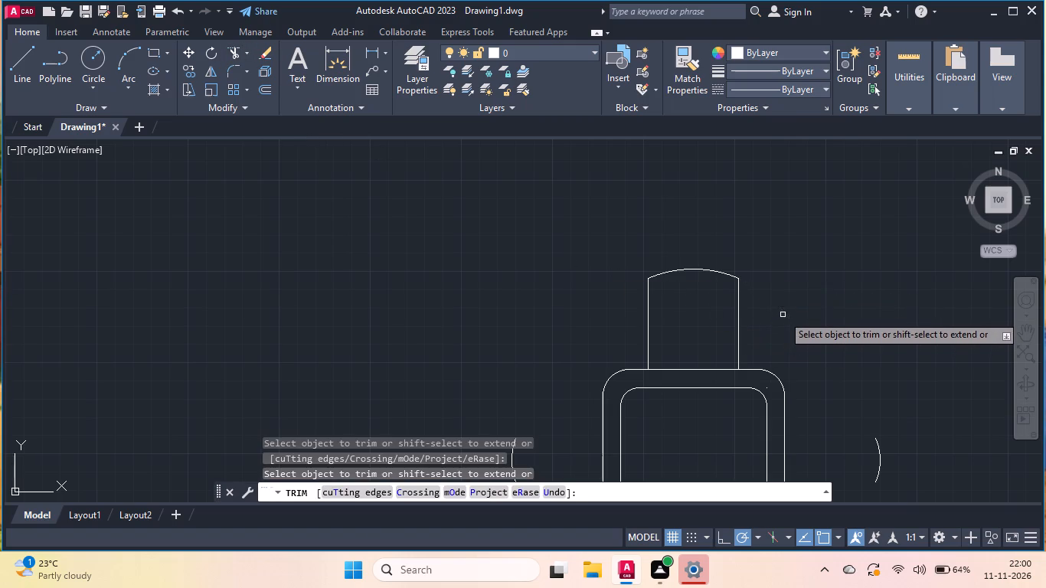
# Measure the horizontal distance between the upper ends of the two vertical lines.
pyautogui.click(326, 50)
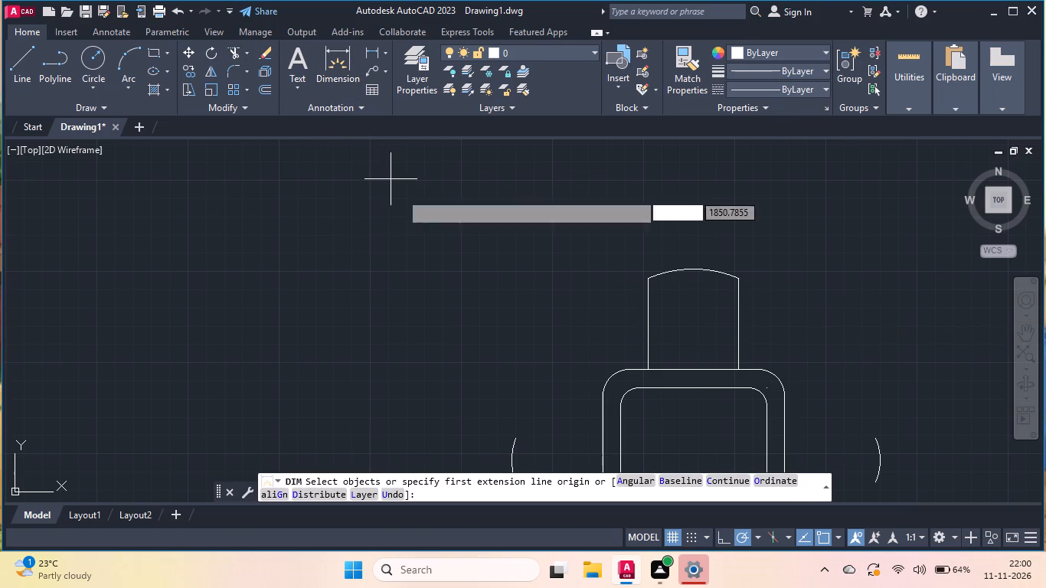
pyautogui.click(646, 277)
pyautogui.click(740, 278)
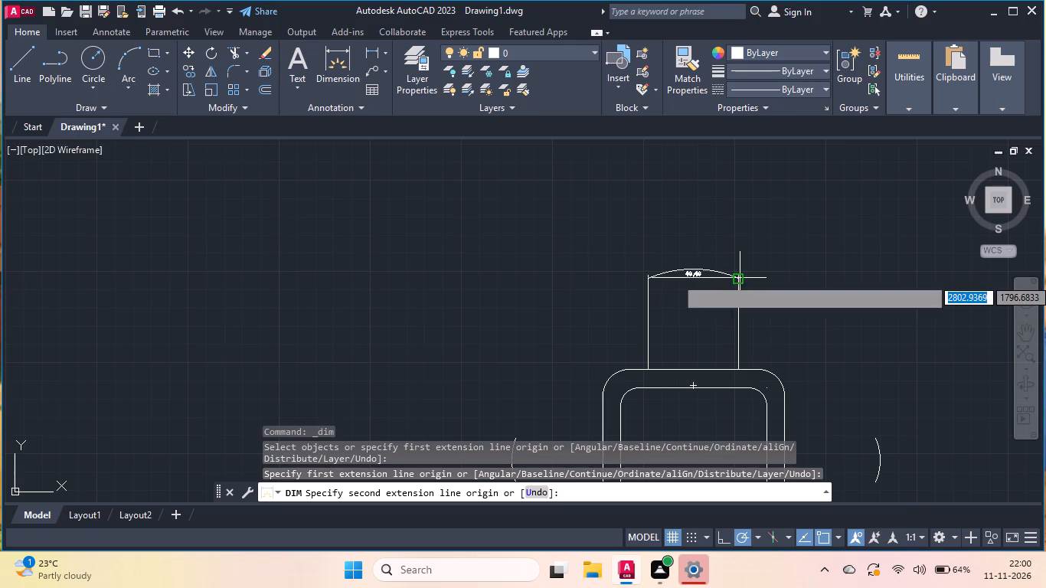
pyautogui.scroll(5, 736, 278)
pyautogui.scroll(-2, 751, 292)
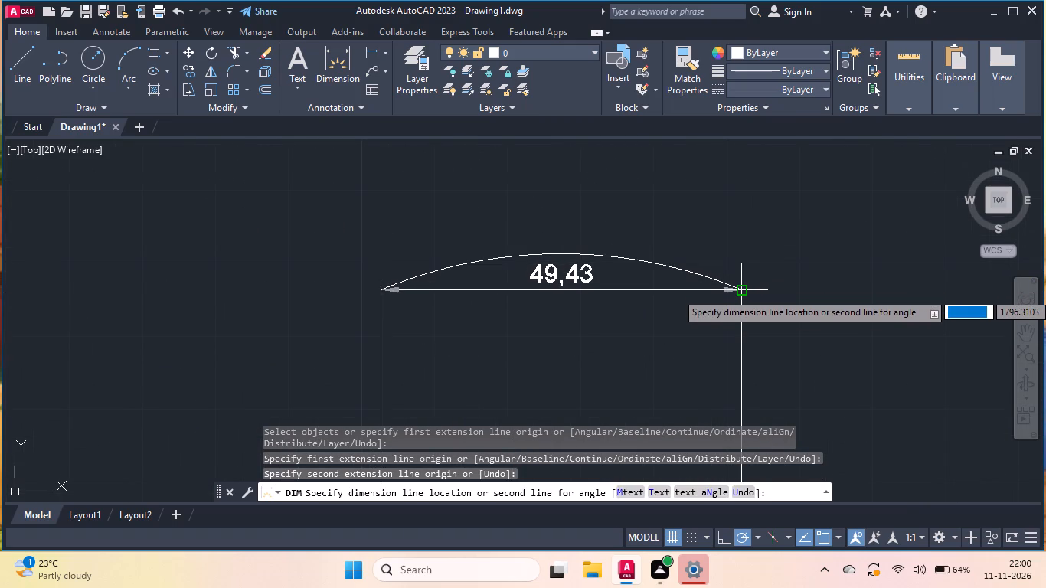
pyautogui.press('Escape')
pyautogui.scroll(-2, 625, 281)
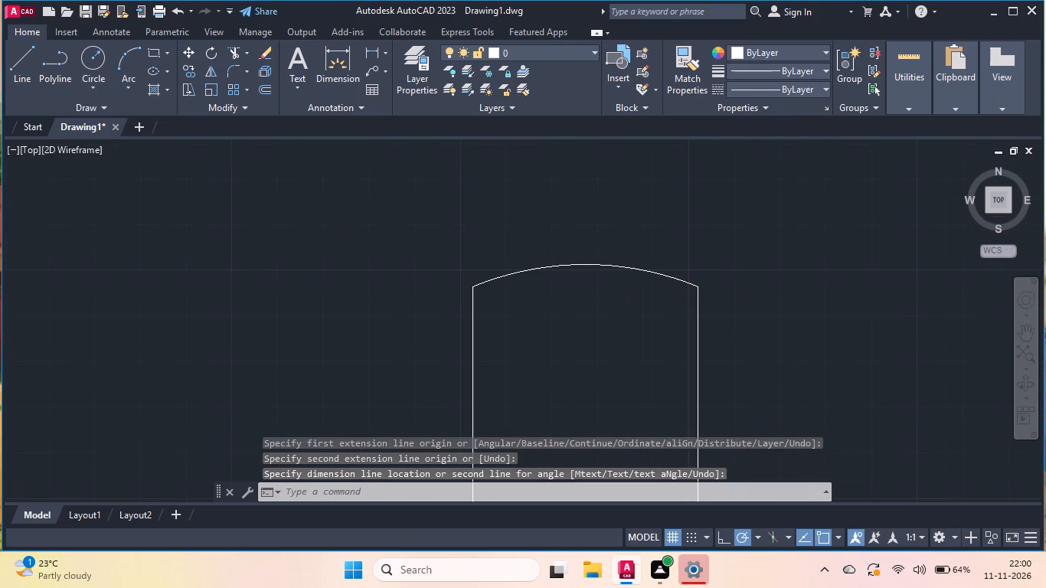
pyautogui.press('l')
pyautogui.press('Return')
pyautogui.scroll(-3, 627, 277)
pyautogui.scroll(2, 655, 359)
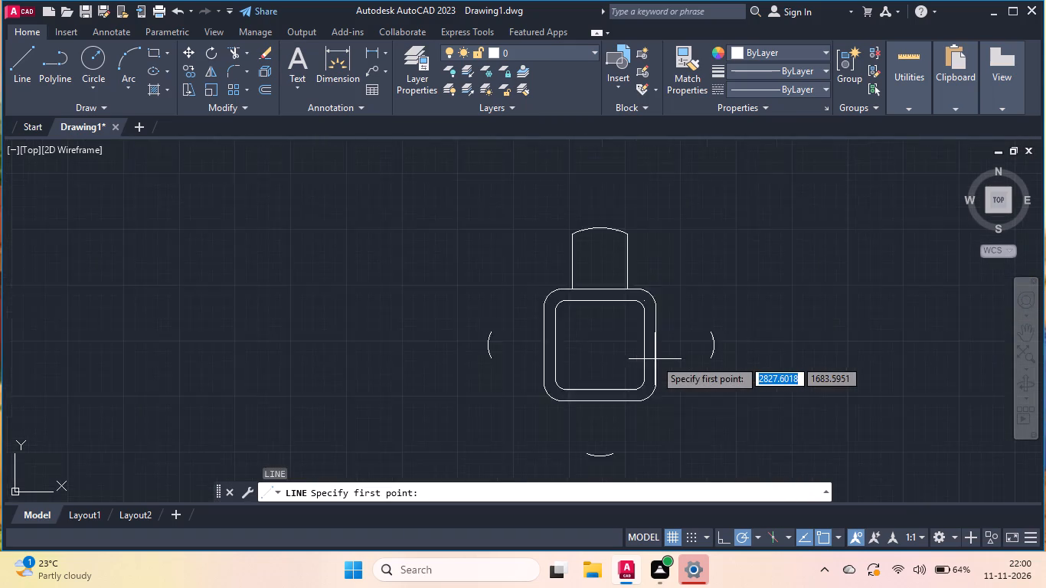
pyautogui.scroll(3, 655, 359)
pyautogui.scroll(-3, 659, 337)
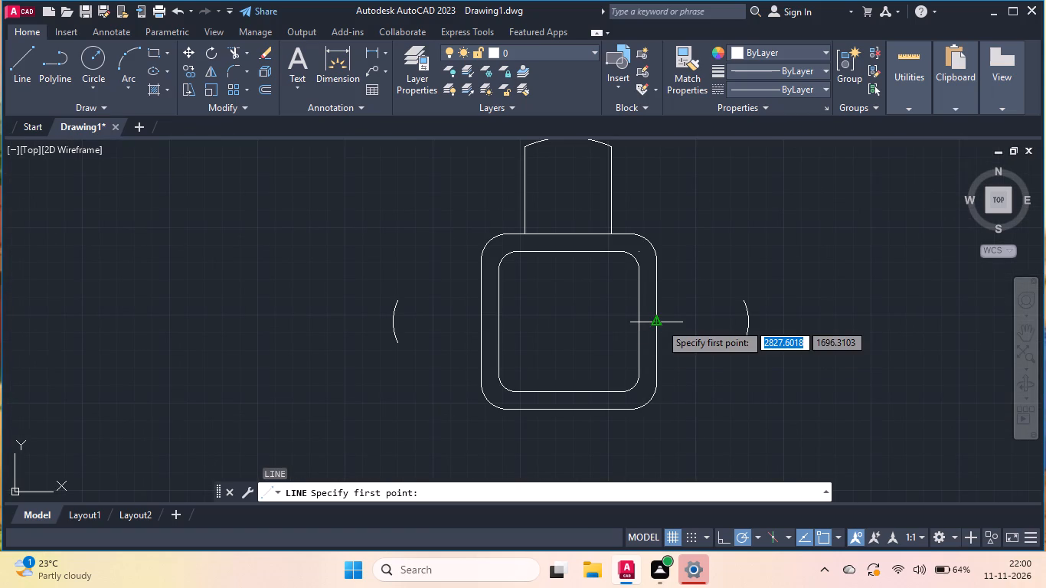
# Switch to Calculator, divide 49.43 by 2, and close it.
pyautogui.doubleClick(501, 573)
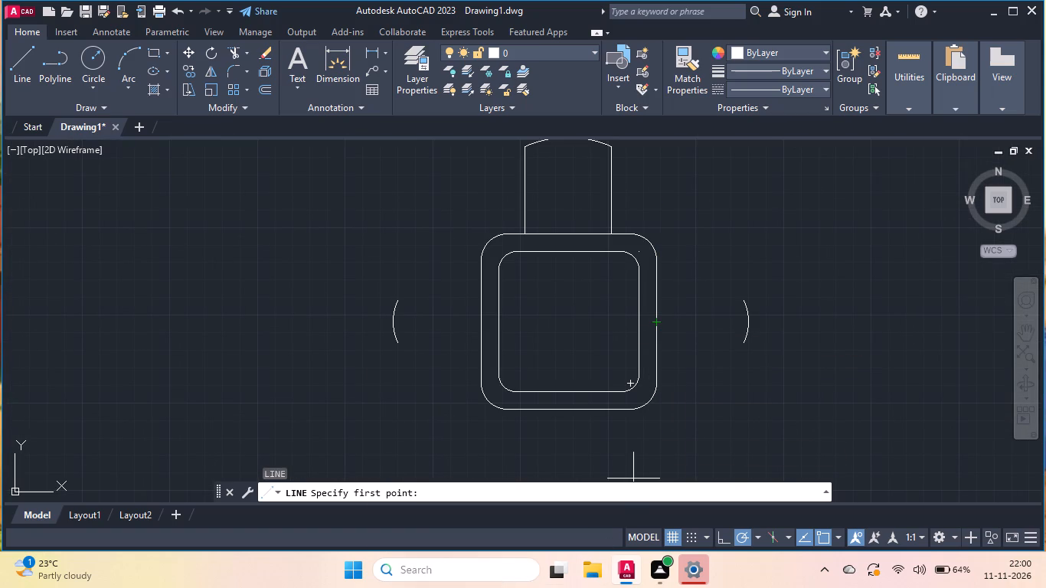
pyautogui.doubleClick(486, 194)
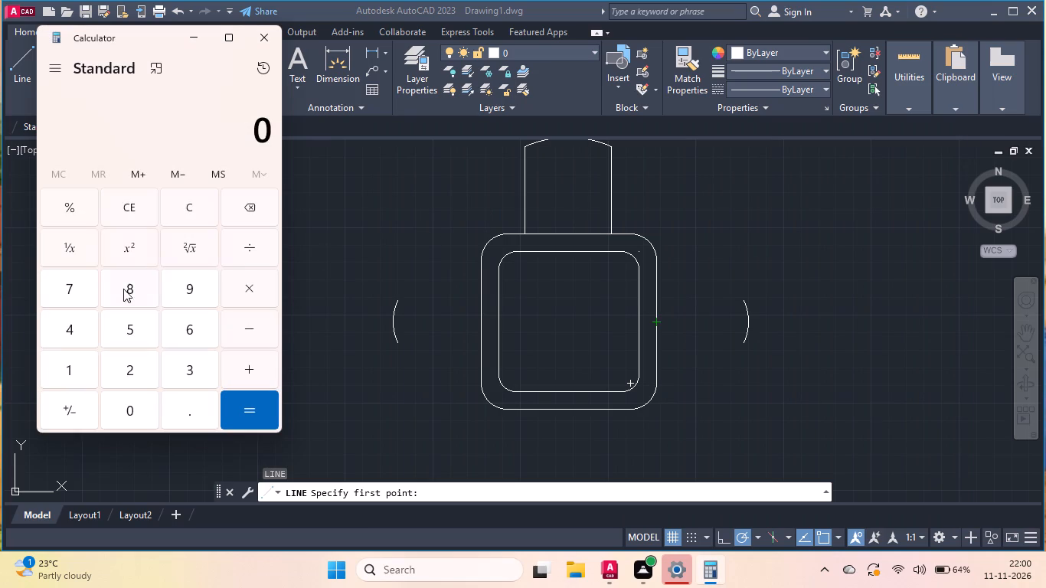
pyautogui.doubleClick(74, 326)
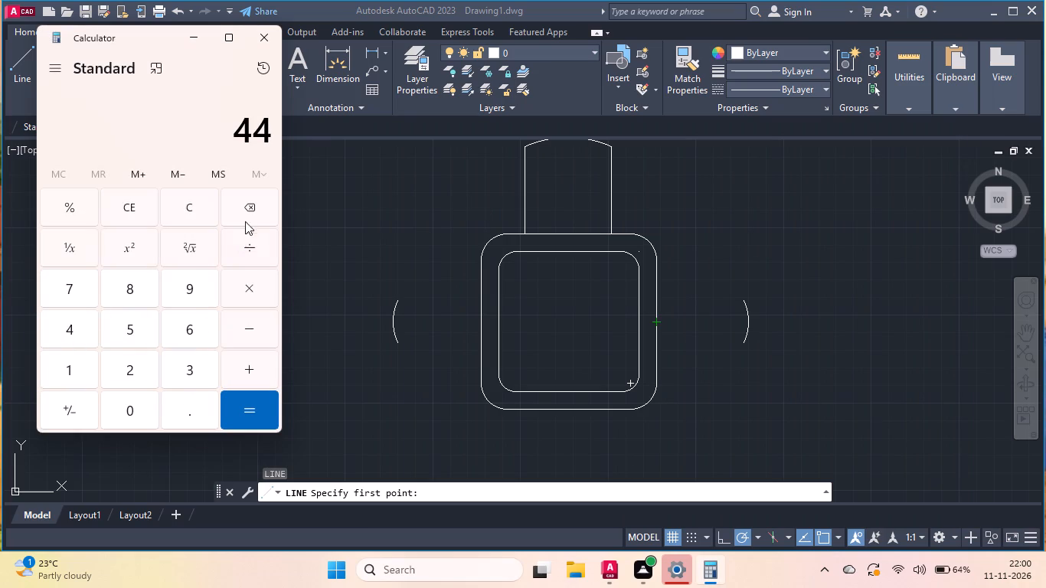
pyautogui.click(253, 207)
pyautogui.click(190, 278)
pyautogui.click(180, 411)
pyautogui.doubleClick(62, 317)
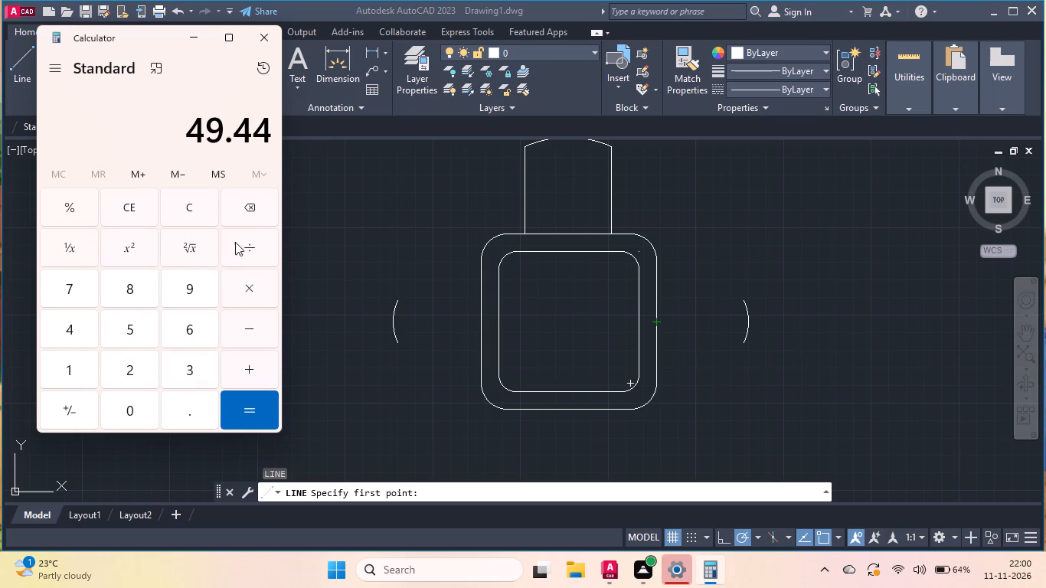
pyautogui.click(252, 211)
pyautogui.doubleClick(192, 362)
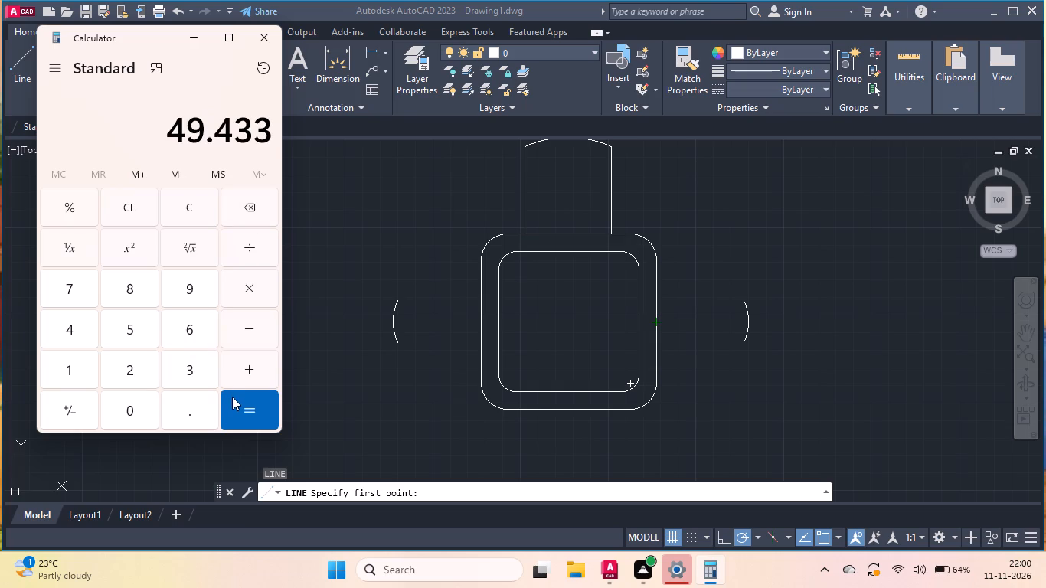
pyautogui.click(251, 209)
pyautogui.click(252, 250)
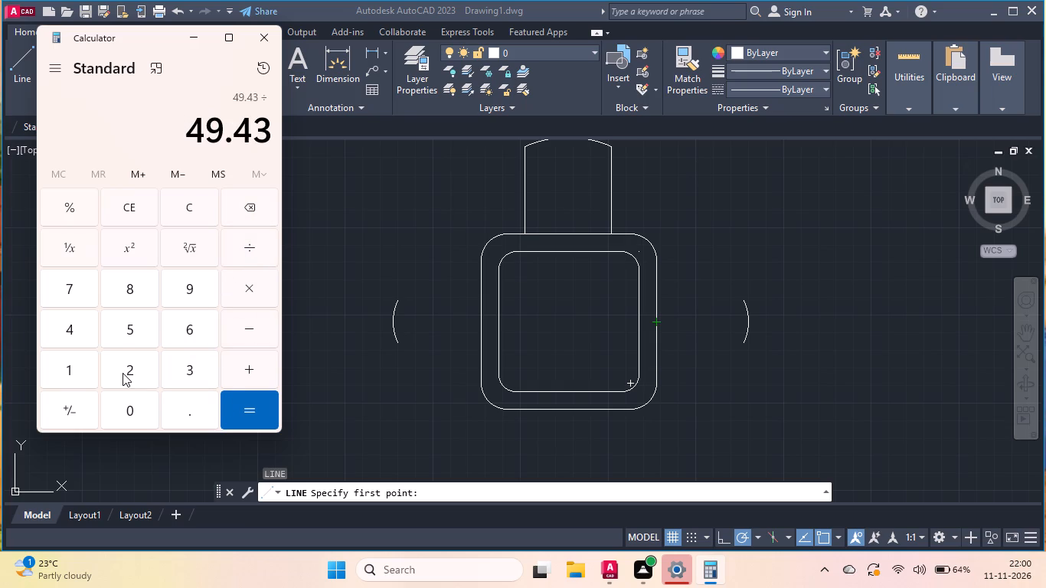
pyautogui.click(123, 373)
pyautogui.click(236, 406)
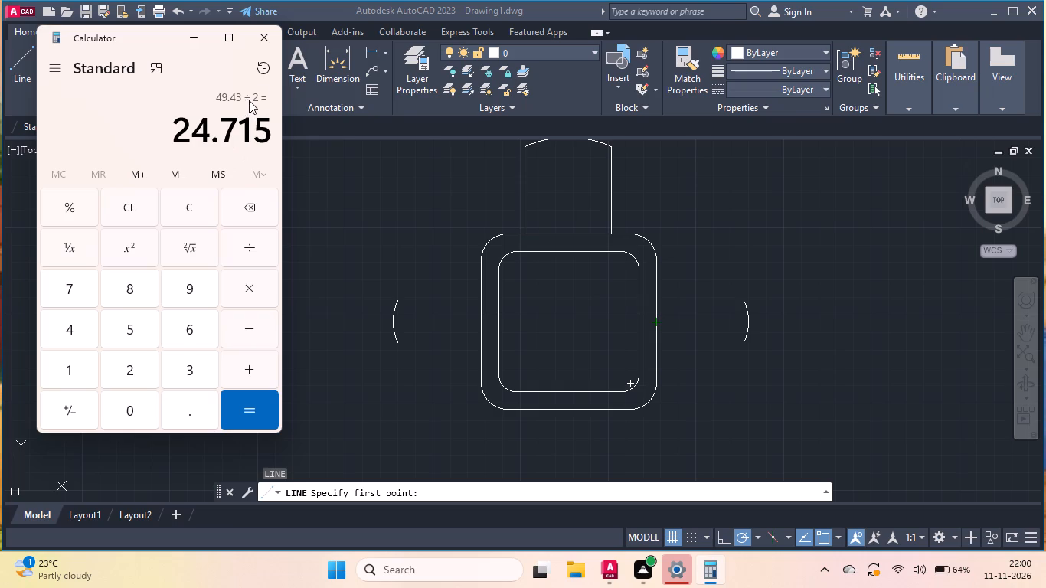
pyautogui.click(269, 36)
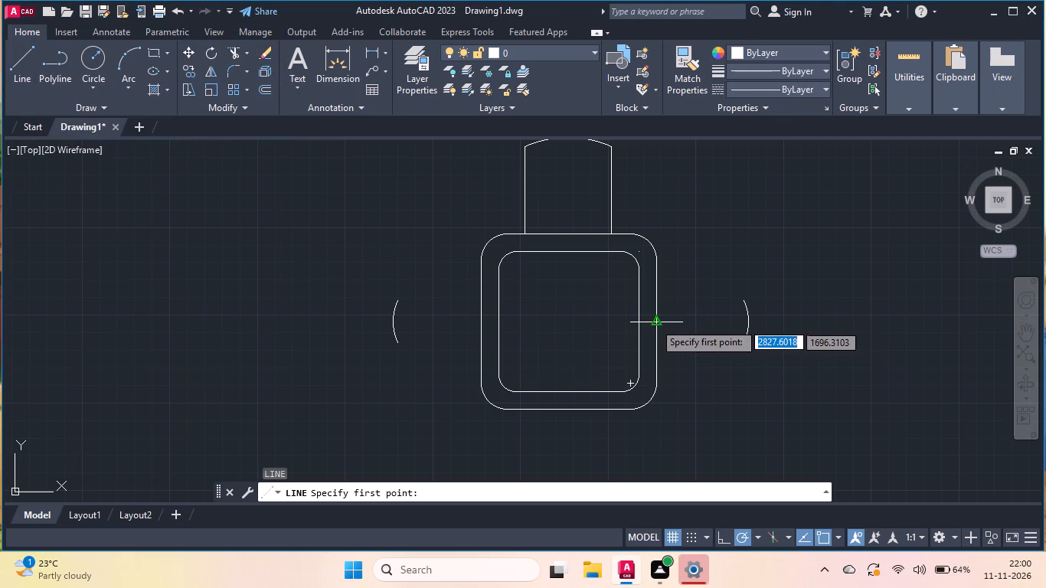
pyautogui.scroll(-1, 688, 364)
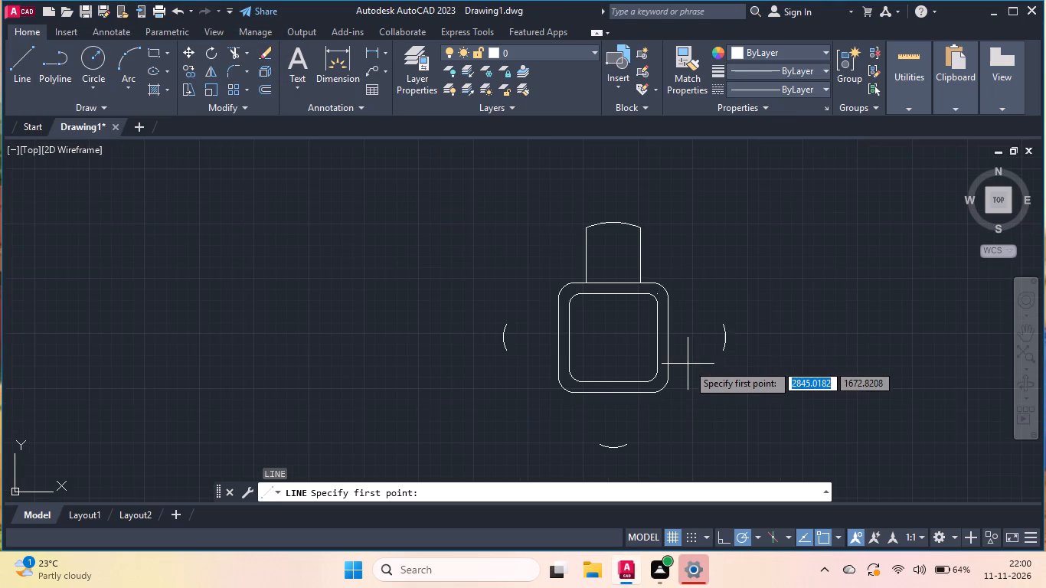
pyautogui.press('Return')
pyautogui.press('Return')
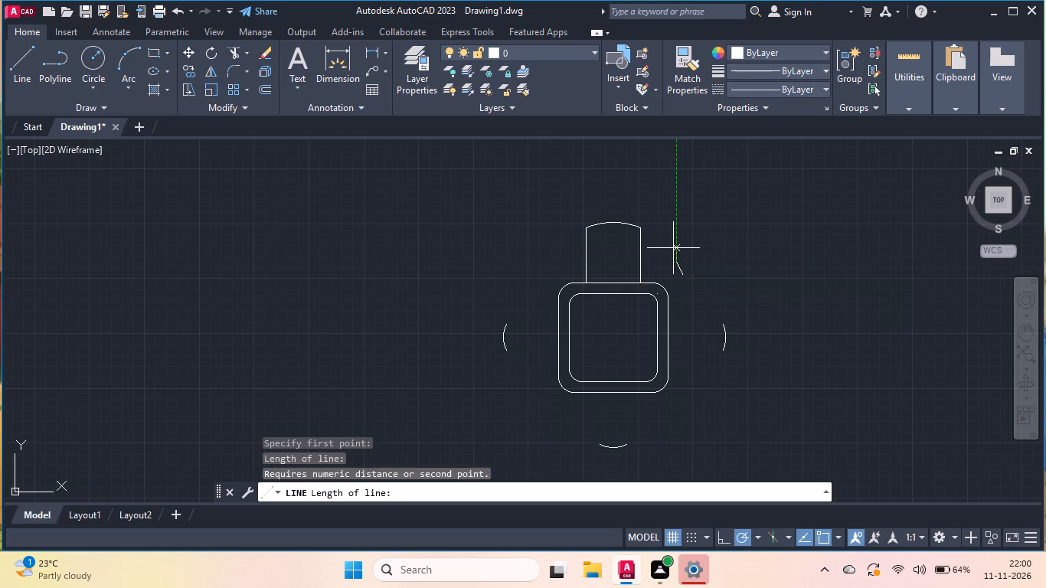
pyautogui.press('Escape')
# Copy the two vertical lines above the square, based at the right line's midpoint, to the empty area upper right of the square.
pyautogui.click(662, 256)
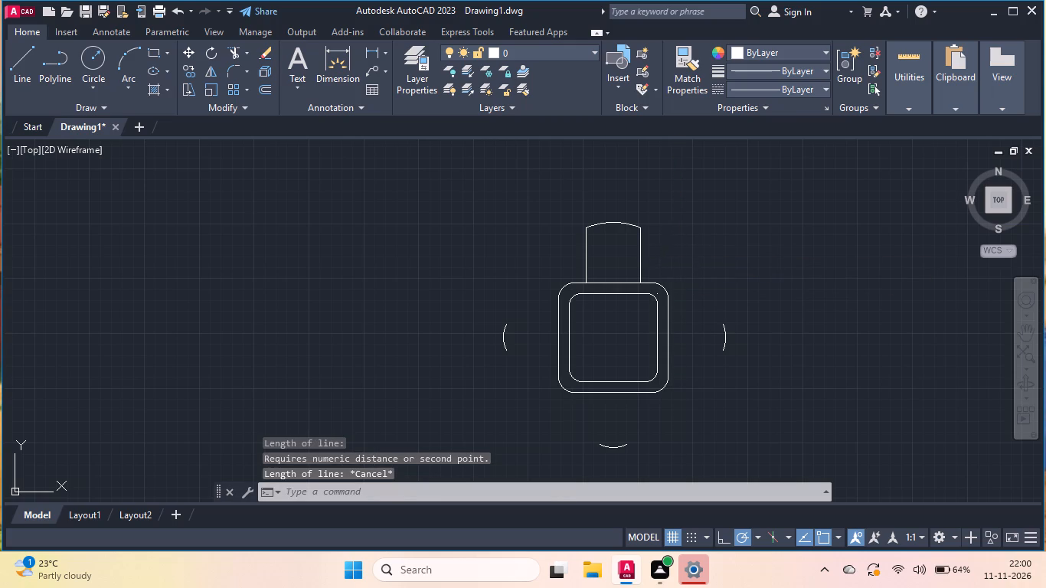
pyautogui.click(569, 259)
pyautogui.write('co')
pyautogui.press('Return')
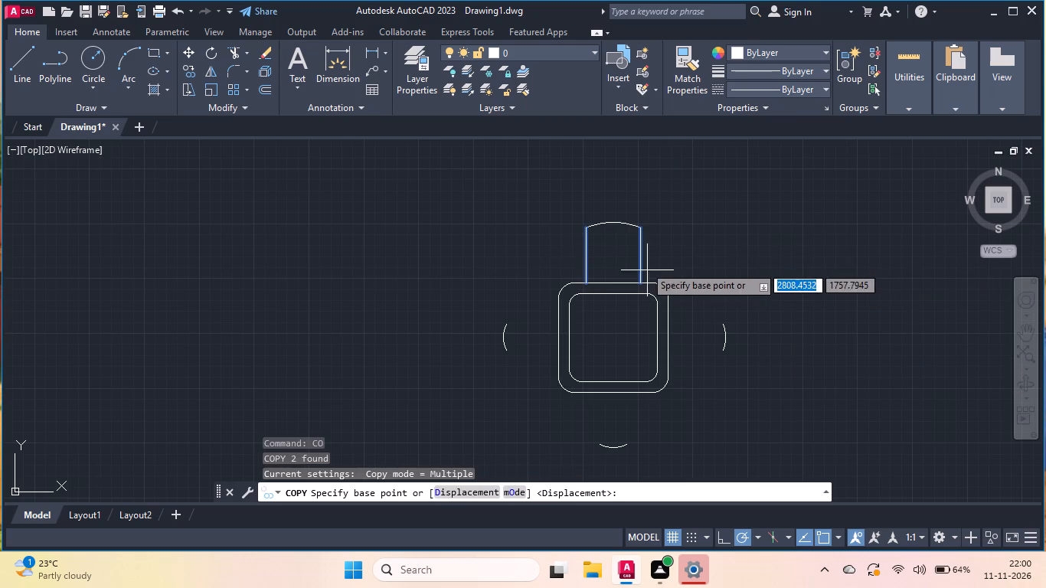
pyautogui.click(641, 259)
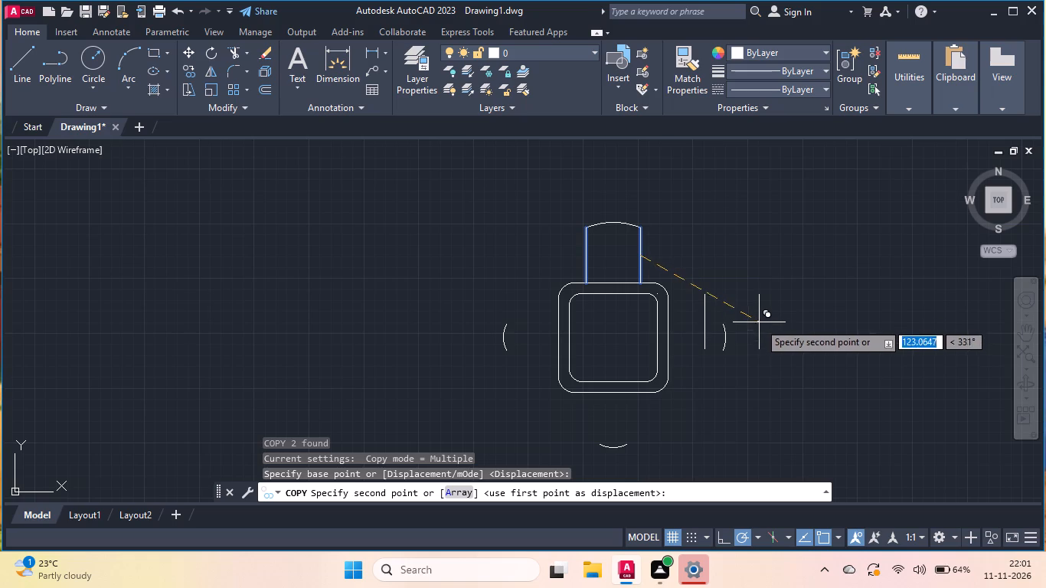
pyautogui.doubleClick(815, 277)
pyautogui.press('Return')
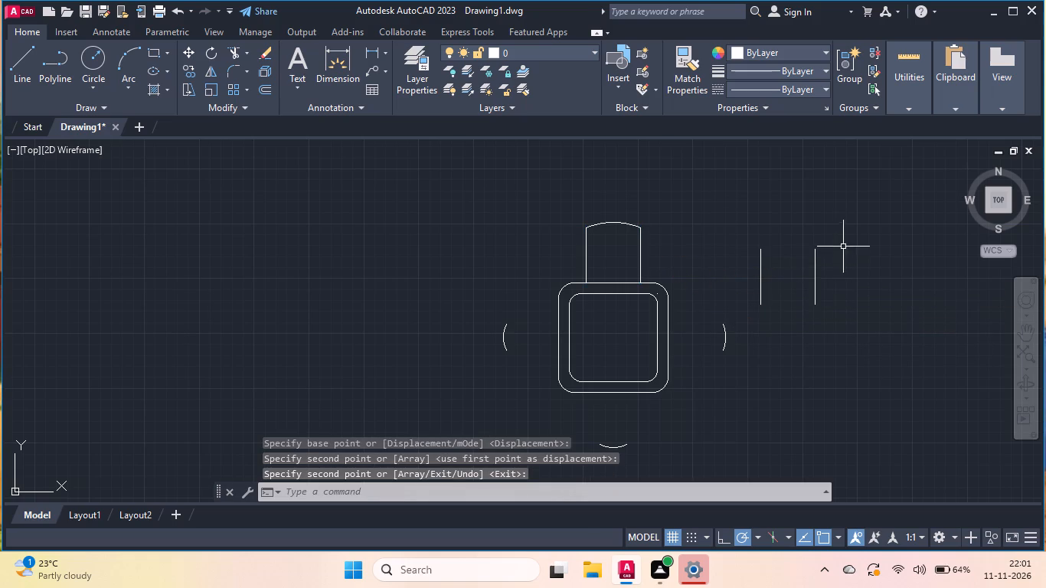
# Rotate the two copied lines 90° clockwise about the upper end of the right copy, making them horizontal.
pyautogui.click(844, 243)
pyautogui.doubleClick(722, 306)
pyautogui.press('e')
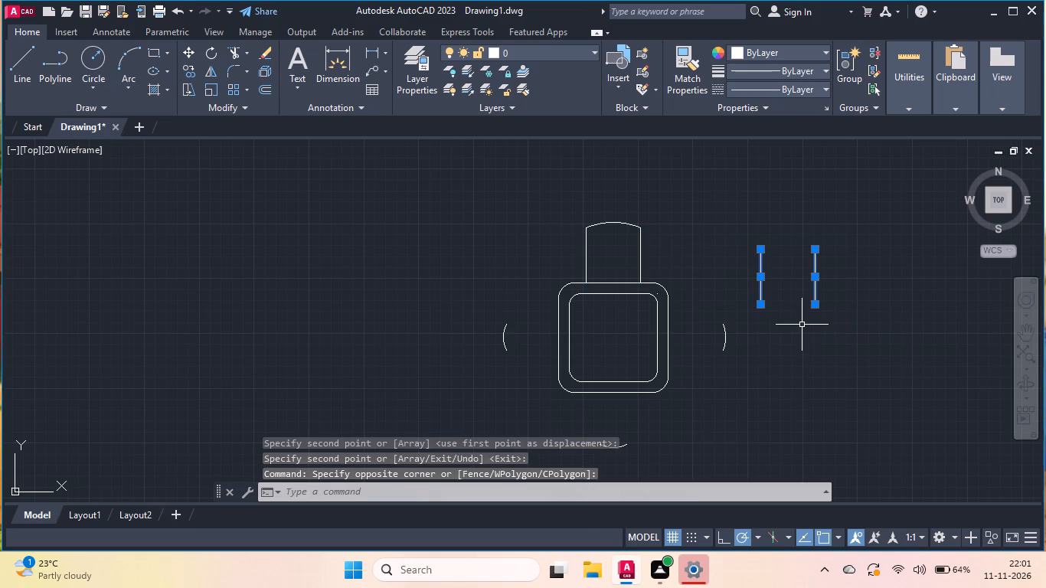
pyautogui.press('BackSpace')
pyautogui.write('ro')
pyautogui.press('Return')
pyautogui.doubleClick(816, 250)
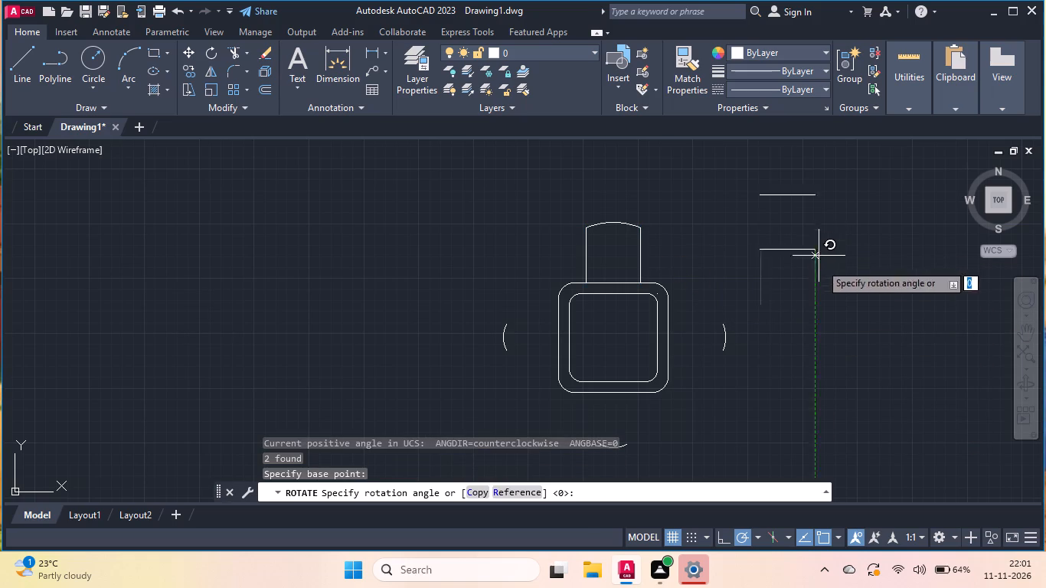
pyautogui.click(820, 341)
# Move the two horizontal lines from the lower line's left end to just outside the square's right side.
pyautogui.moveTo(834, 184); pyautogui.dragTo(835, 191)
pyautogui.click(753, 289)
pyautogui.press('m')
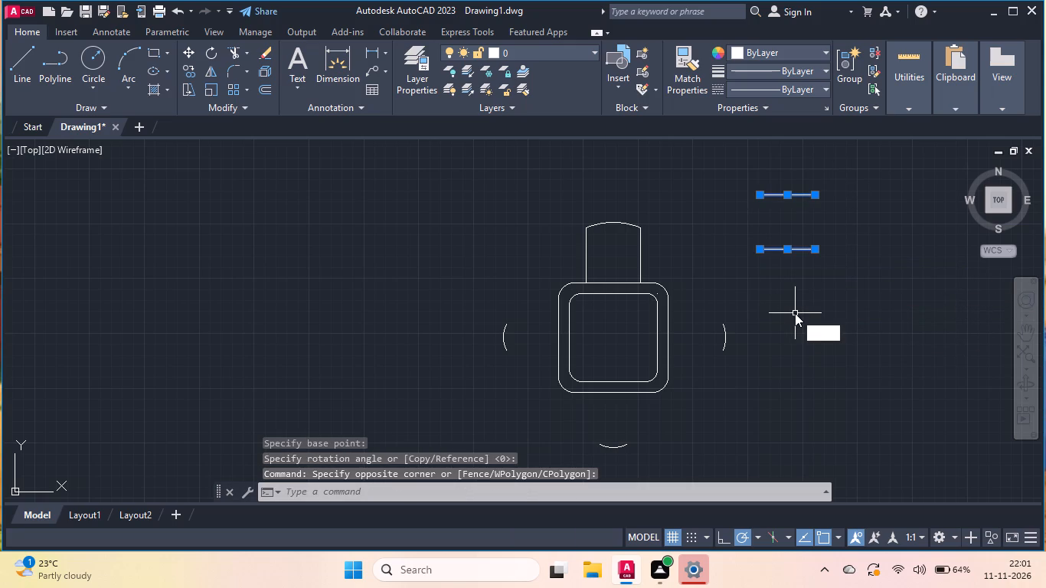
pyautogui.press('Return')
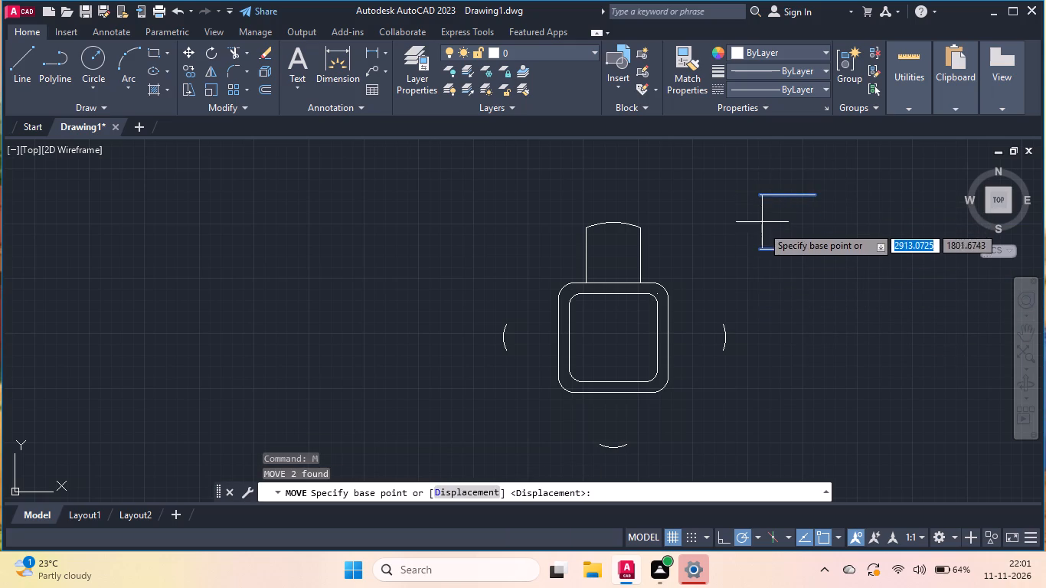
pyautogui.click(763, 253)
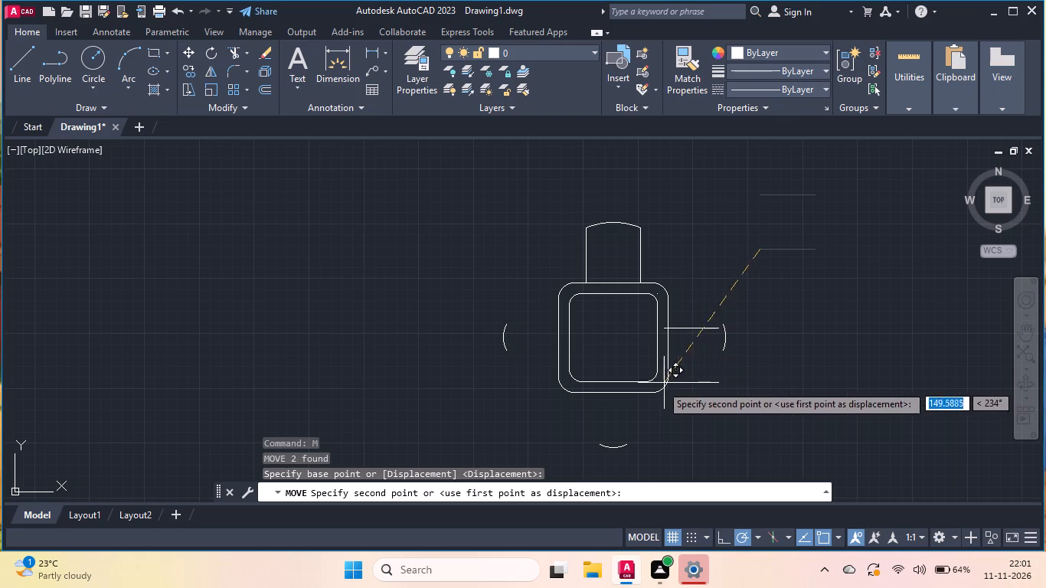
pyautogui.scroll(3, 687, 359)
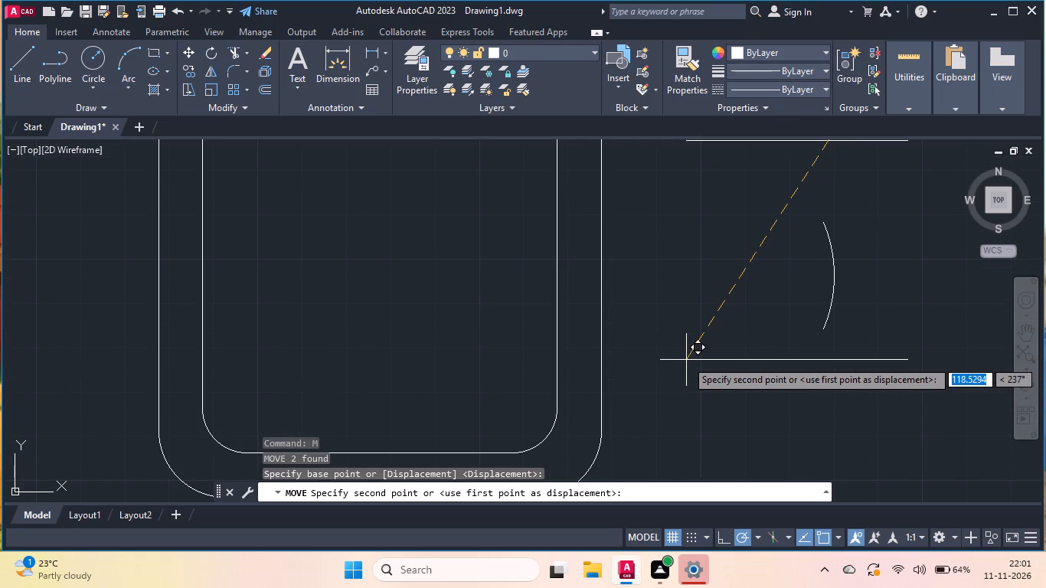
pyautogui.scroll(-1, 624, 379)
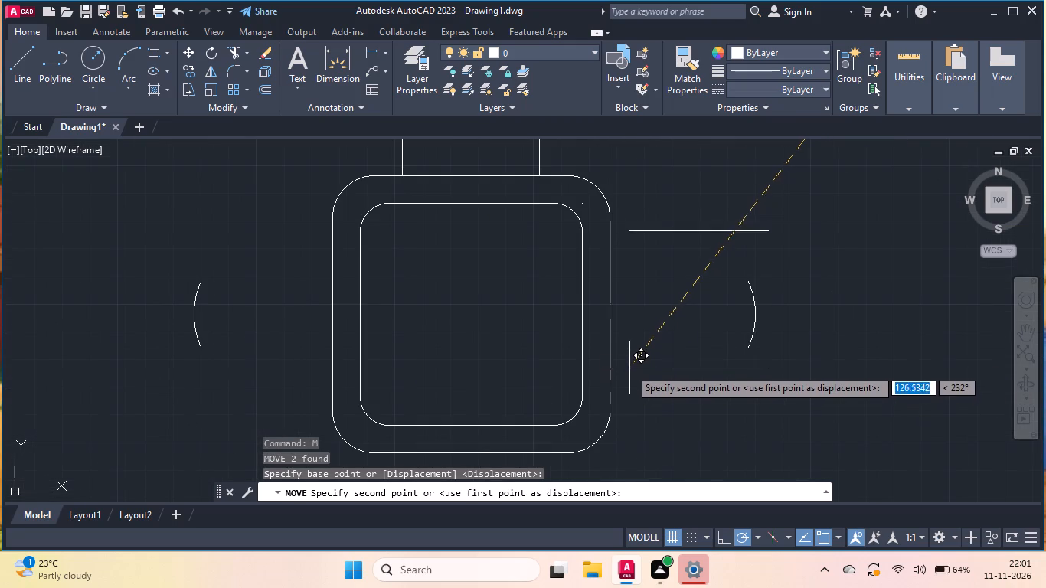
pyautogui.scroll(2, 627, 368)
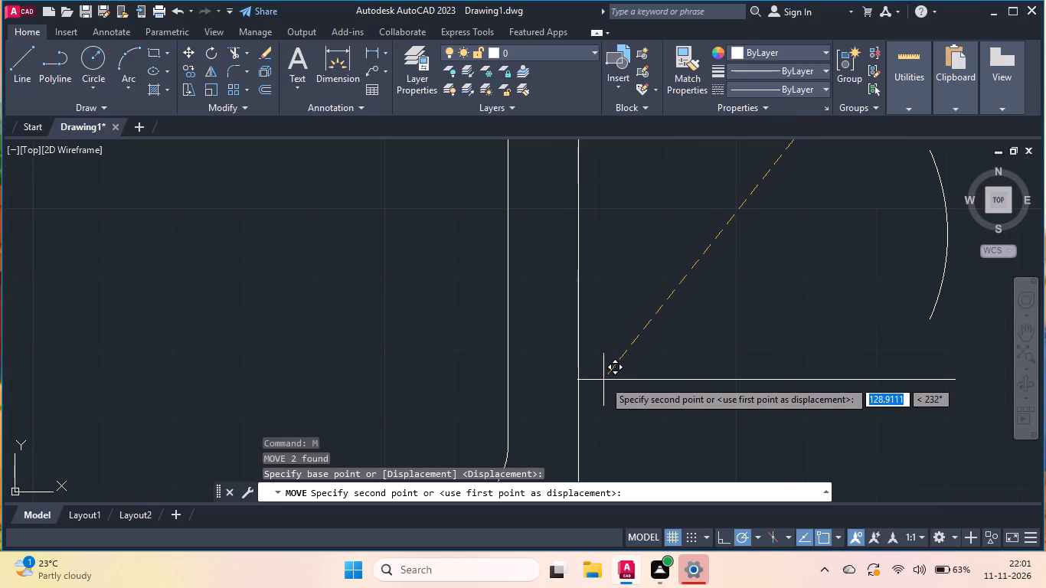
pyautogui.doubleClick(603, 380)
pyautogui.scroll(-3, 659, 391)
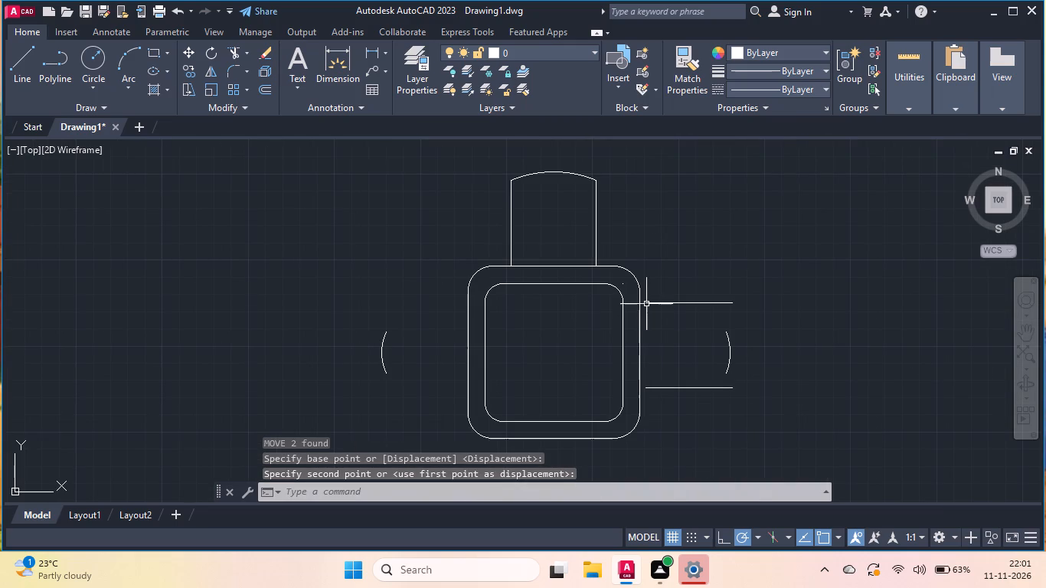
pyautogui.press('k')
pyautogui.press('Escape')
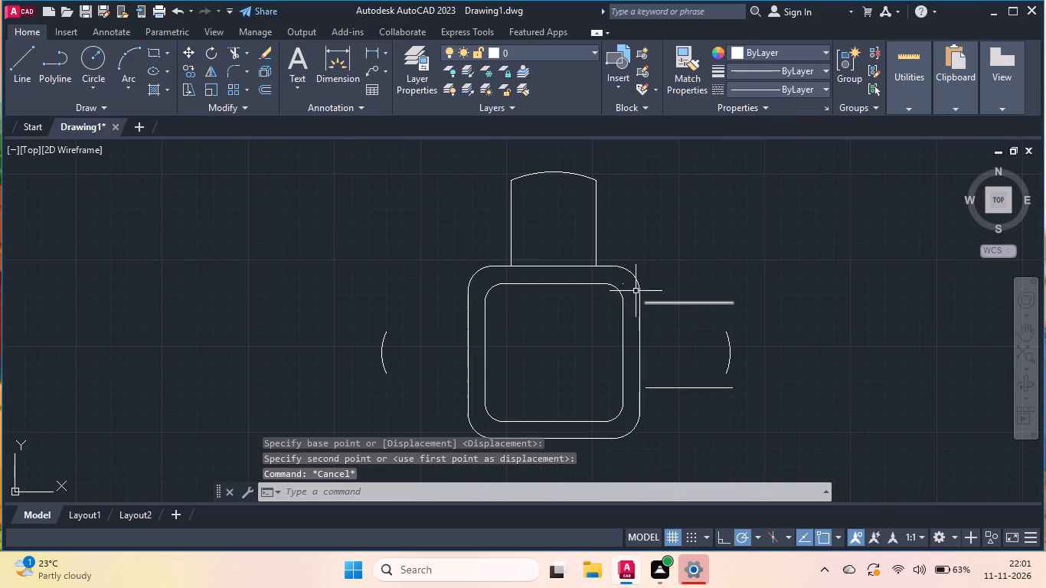
# Measure the horizontal distance from the right vertical line's foot to the start of the outer square's upper-right fillet.
pyautogui.click(337, 53)
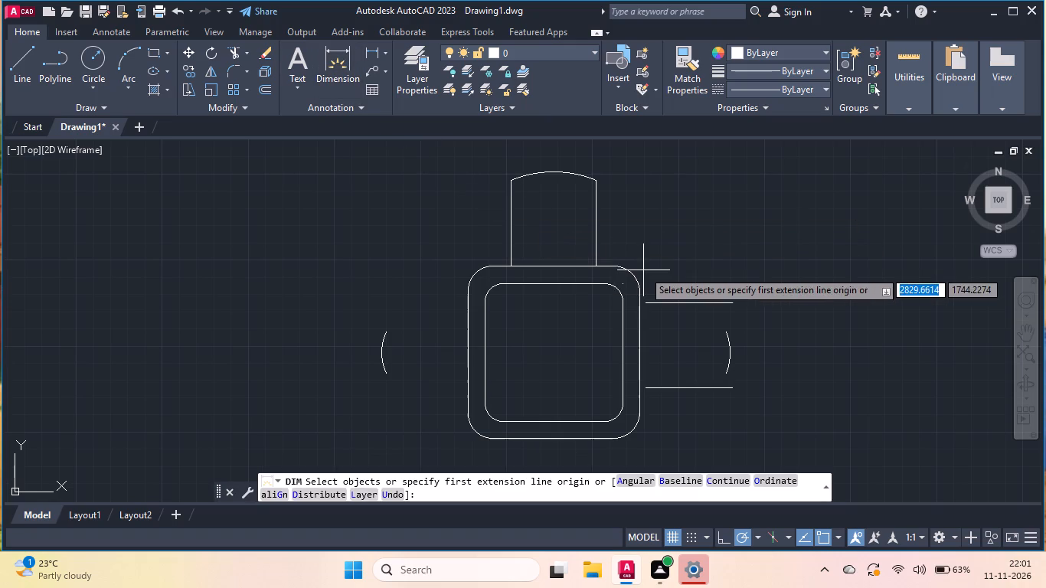
pyautogui.scroll(3, 643, 270)
pyautogui.click(441, 254)
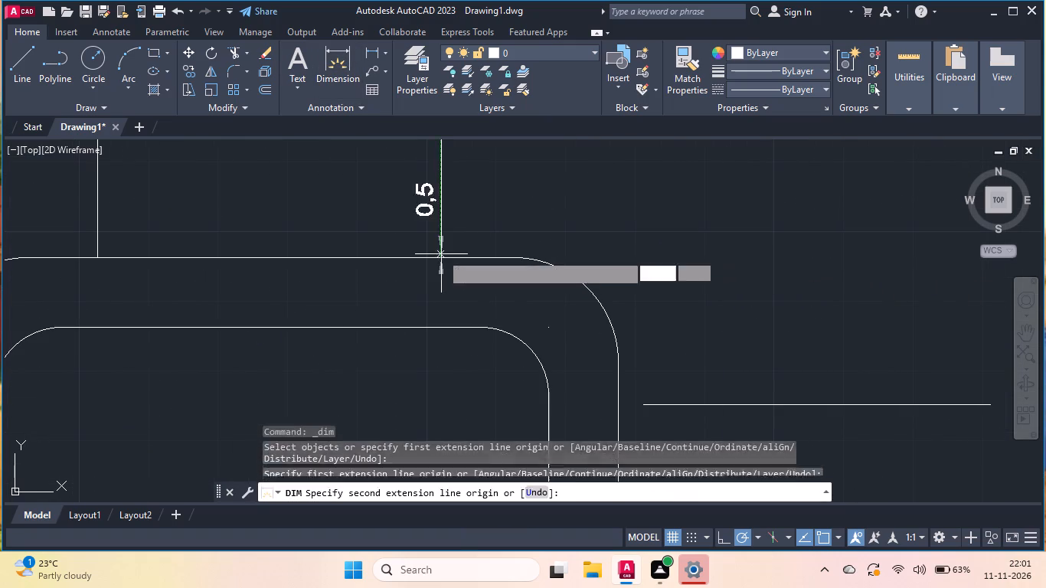
pyautogui.scroll(2, 521, 257)
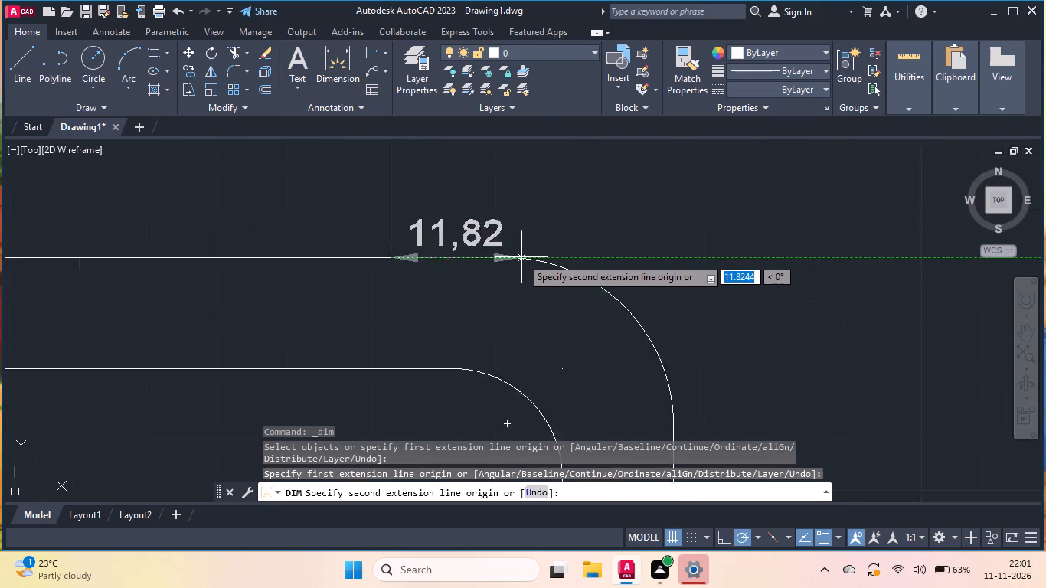
pyautogui.scroll(2, 521, 257)
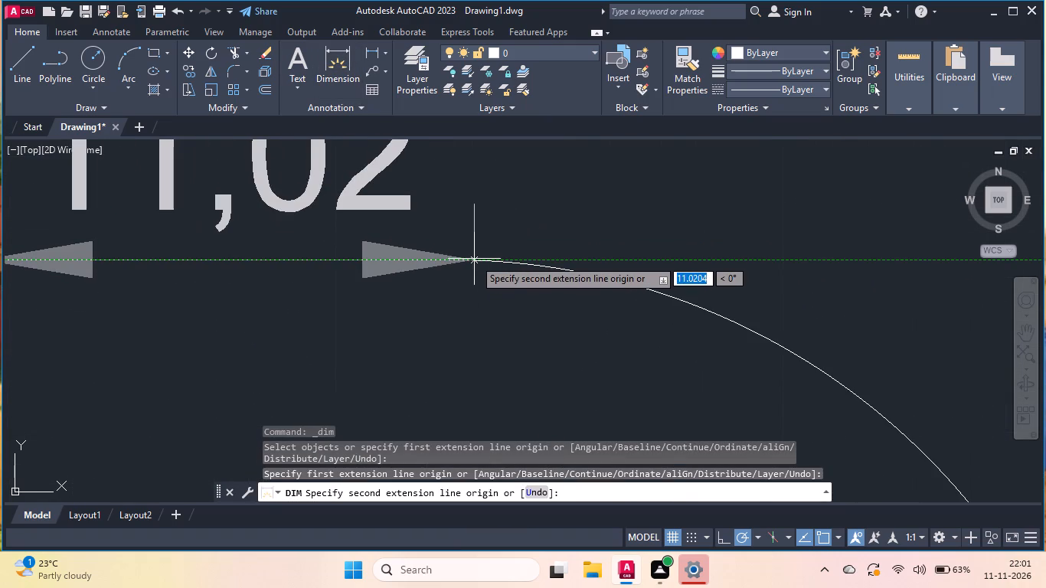
pyautogui.click(474, 260)
pyautogui.scroll(-3, 572, 255)
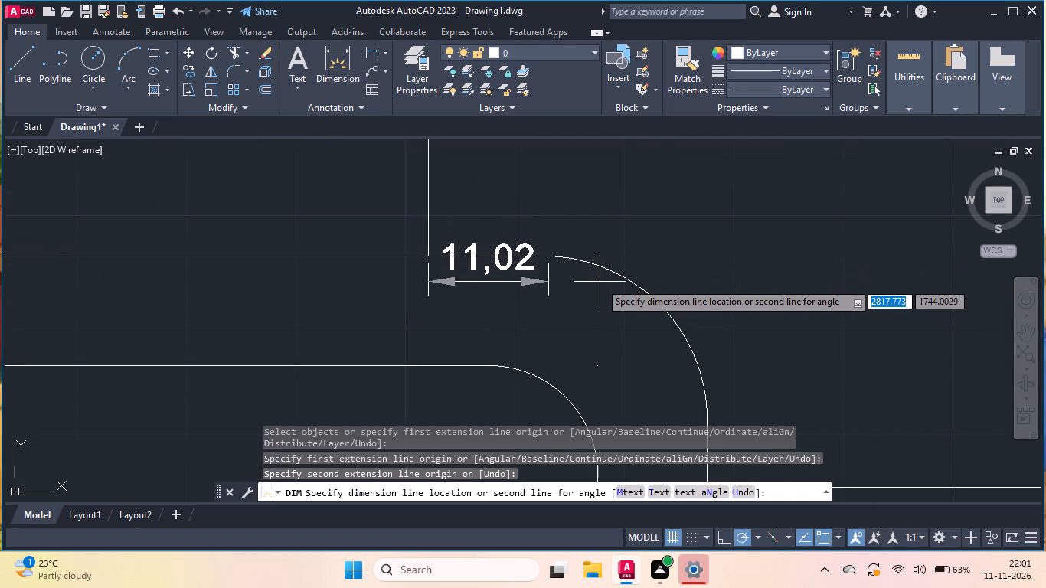
pyautogui.press('Escape')
# Draw a horizontal line about 58 long outward from the outer square's right side, starting 11.02 below the upper-right fillet's end.
pyautogui.scroll(-2, 695, 259)
pyautogui.press('l')
pyautogui.press('Return')
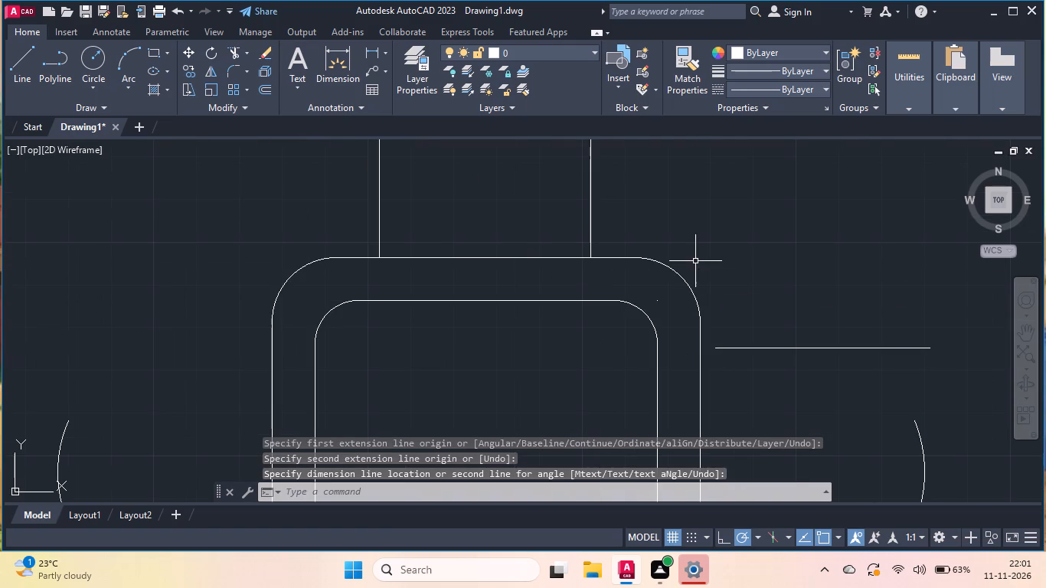
pyautogui.scroll(4, 700, 331)
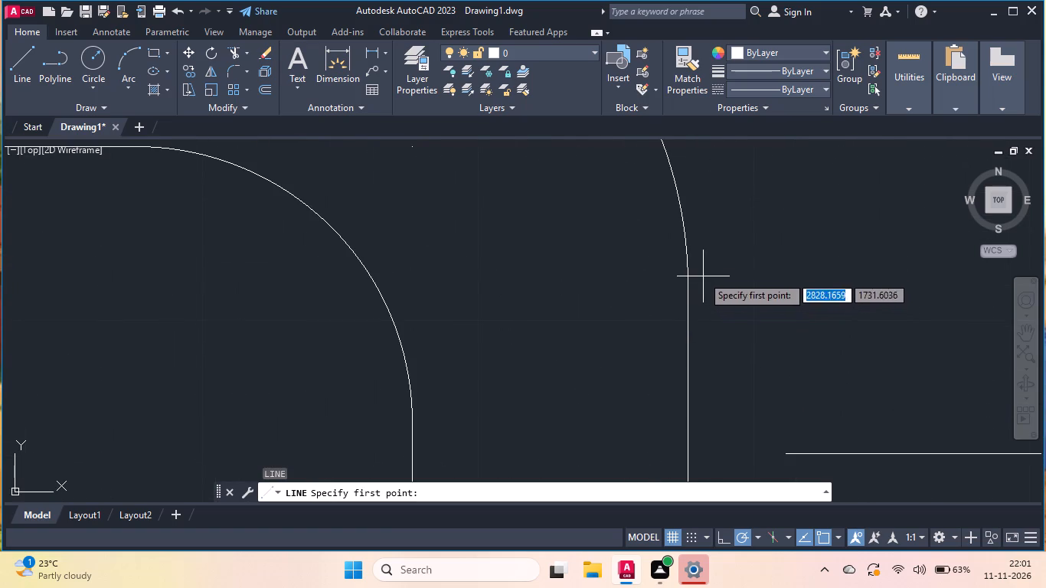
pyautogui.scroll(-5, 685, 269)
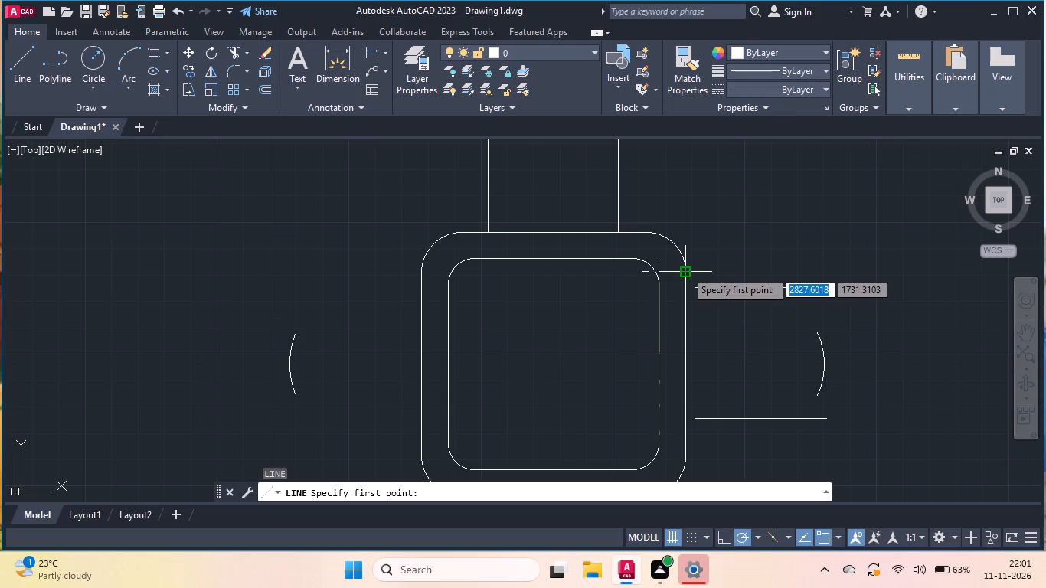
pyautogui.scroll(-1, 685, 271)
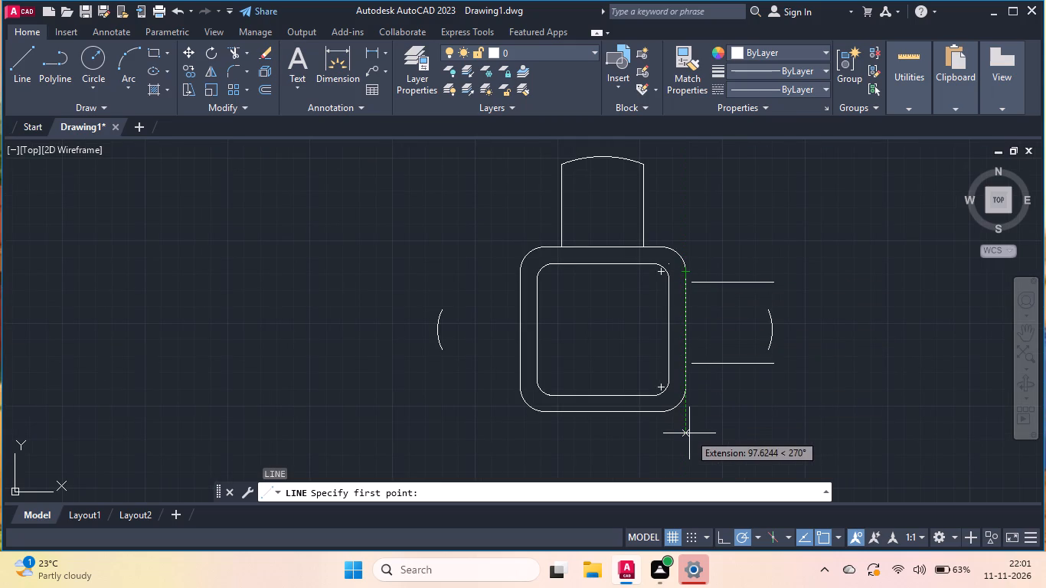
pyautogui.write('11.')
pyautogui.press('0')
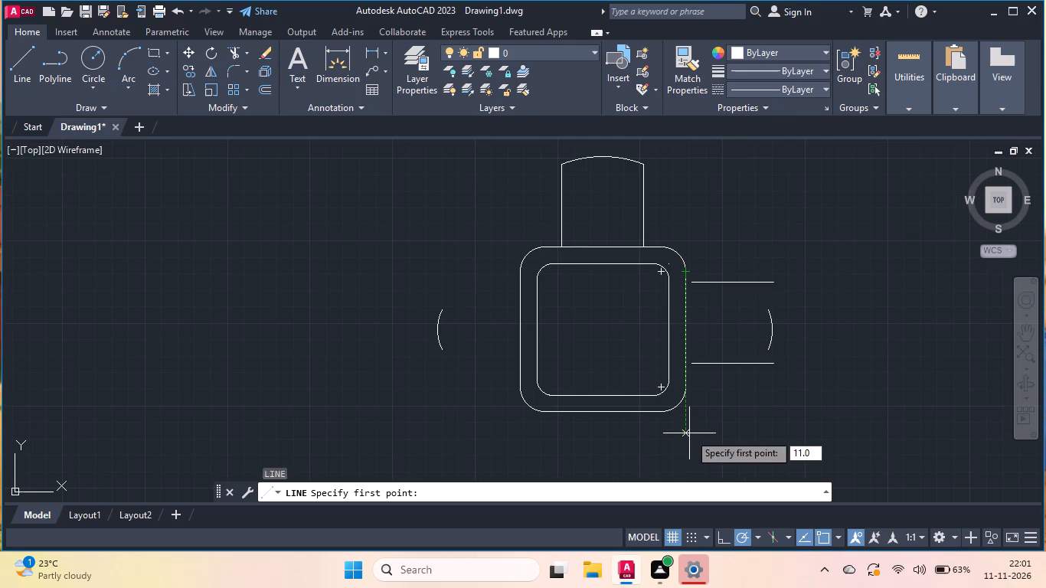
pyautogui.press('2')
pyautogui.press('Return')
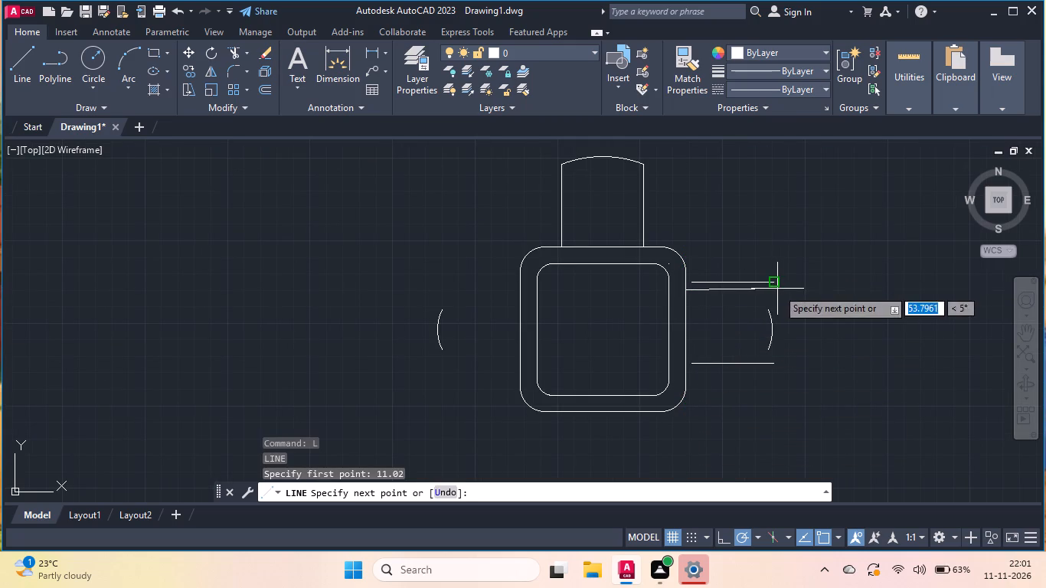
pyautogui.click(782, 292)
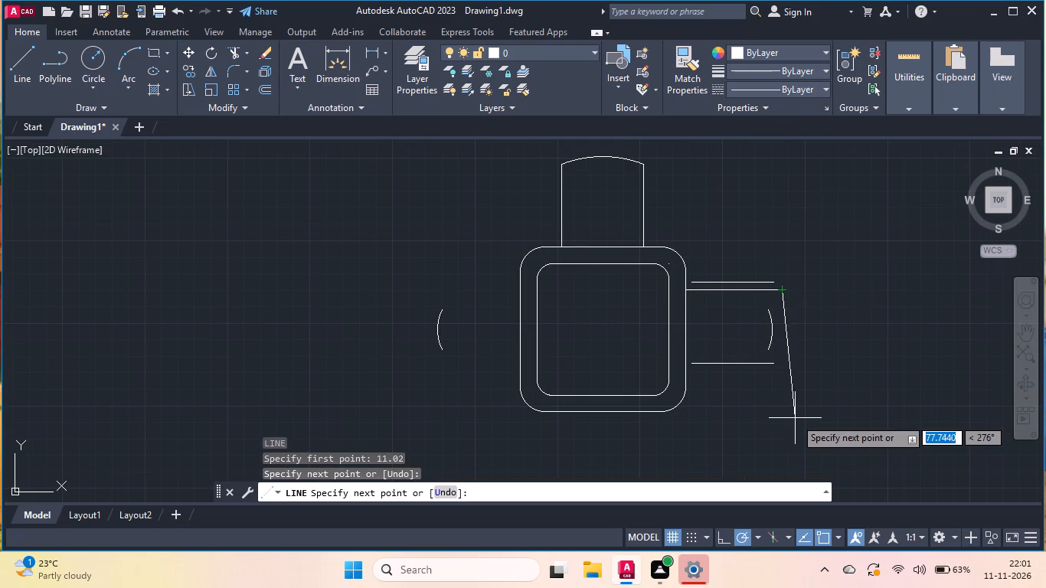
pyautogui.press('Return')
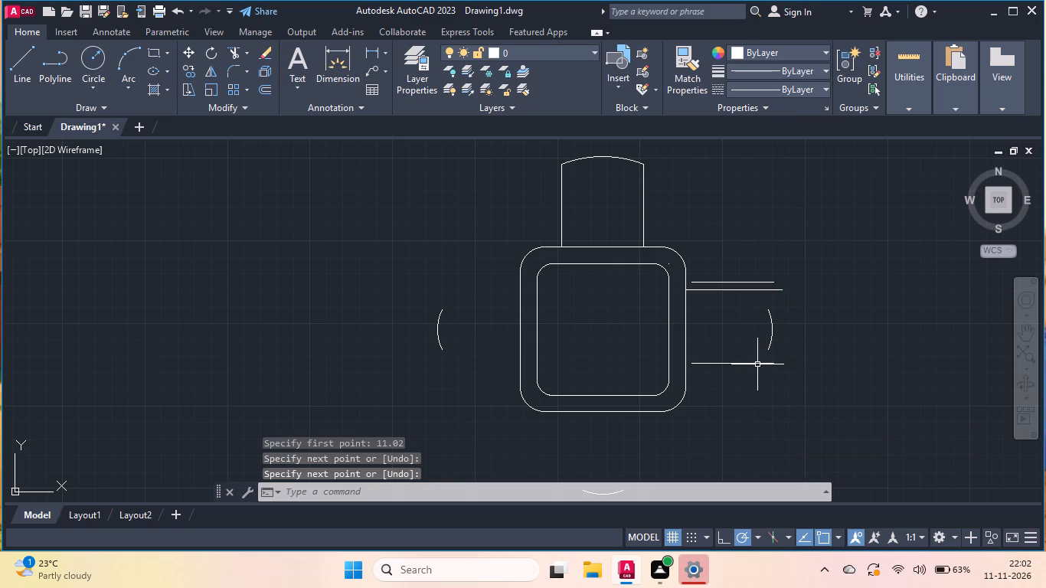
# Delete the two copied horizontal lines and the arc on the right of the square, keeping the newly drawn line.
pyautogui.click(722, 279)
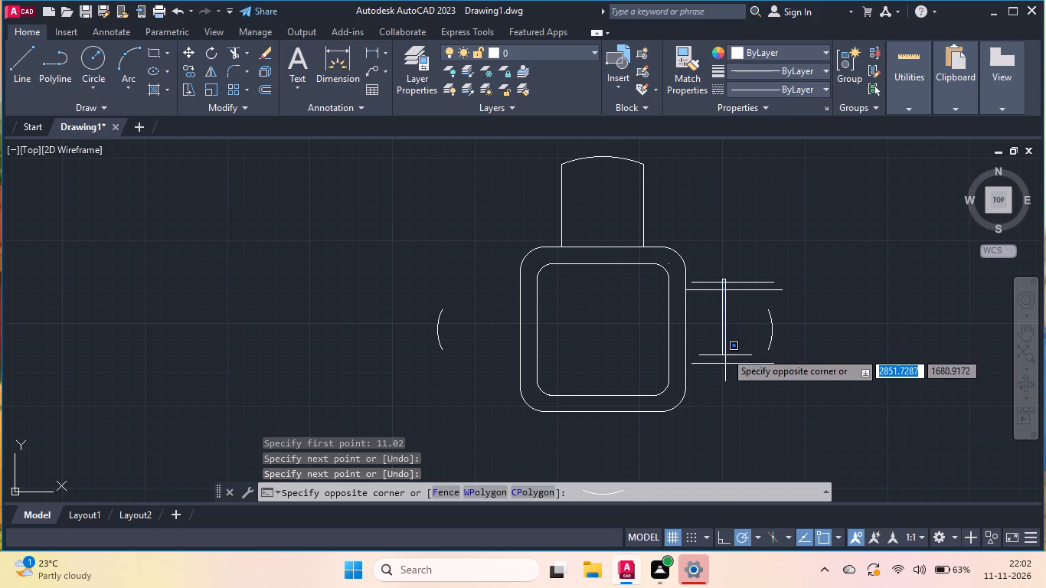
pyautogui.click(711, 283)
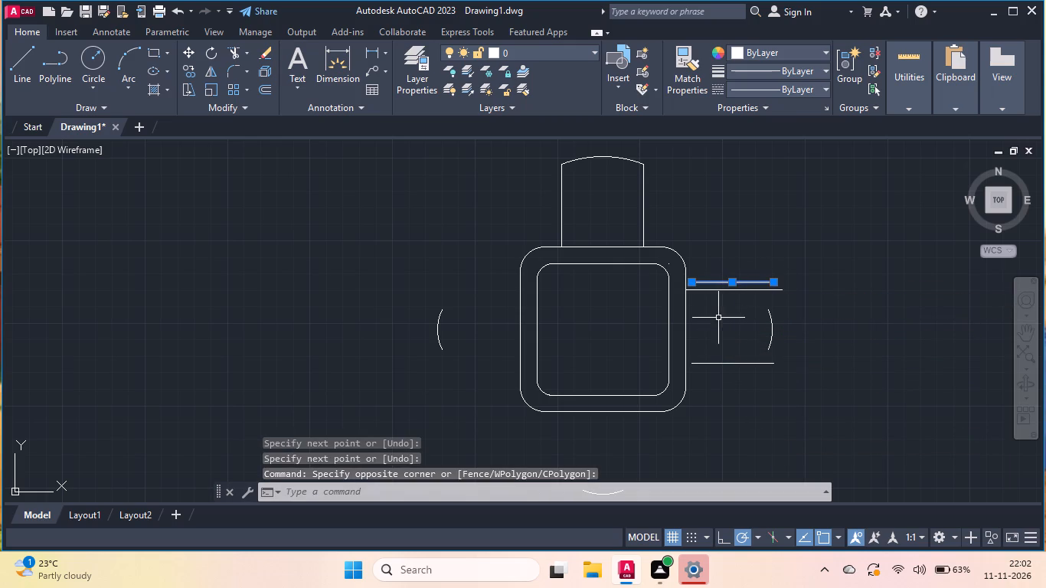
pyautogui.click(725, 363)
pyautogui.press('Delete')
pyautogui.click(779, 325)
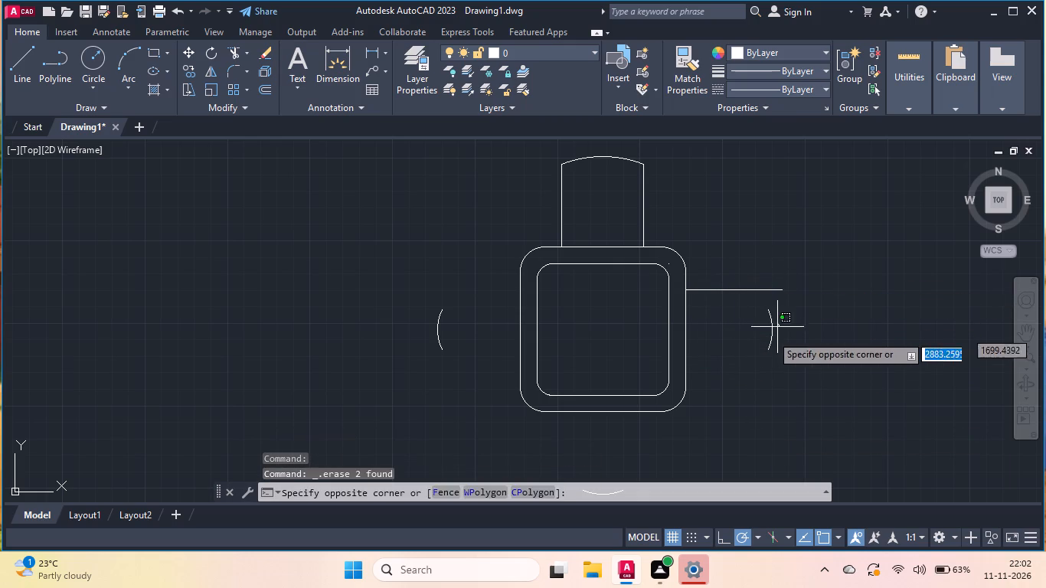
pyautogui.click(746, 348)
pyautogui.press('Delete')
# Measure between the upper ends of the two vertical lines with a temporary linear dimension and delete it.
pyautogui.click(315, 61)
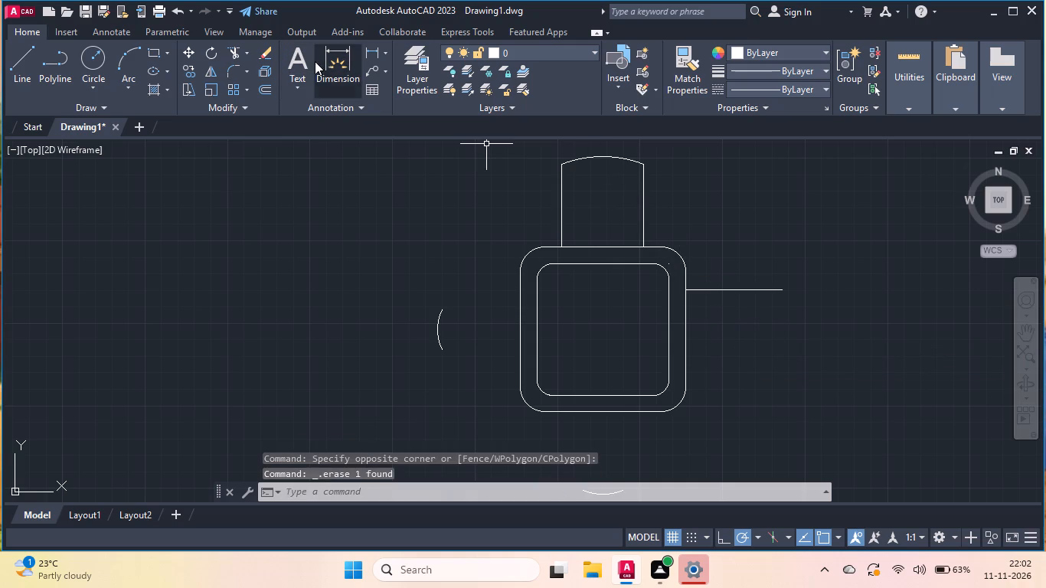
pyautogui.click(558, 166)
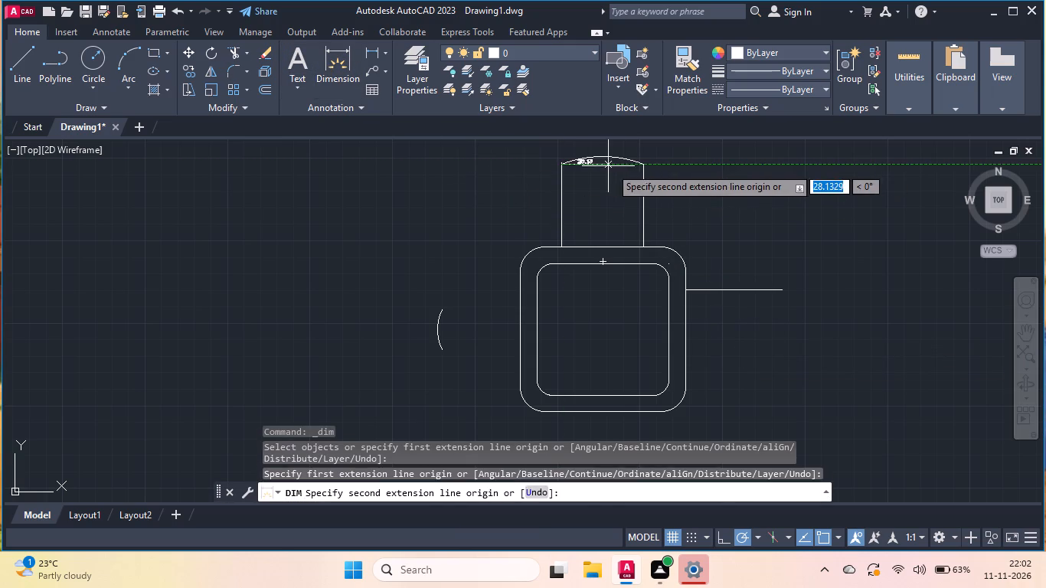
pyautogui.click(643, 167)
pyautogui.scroll(4, 643, 167)
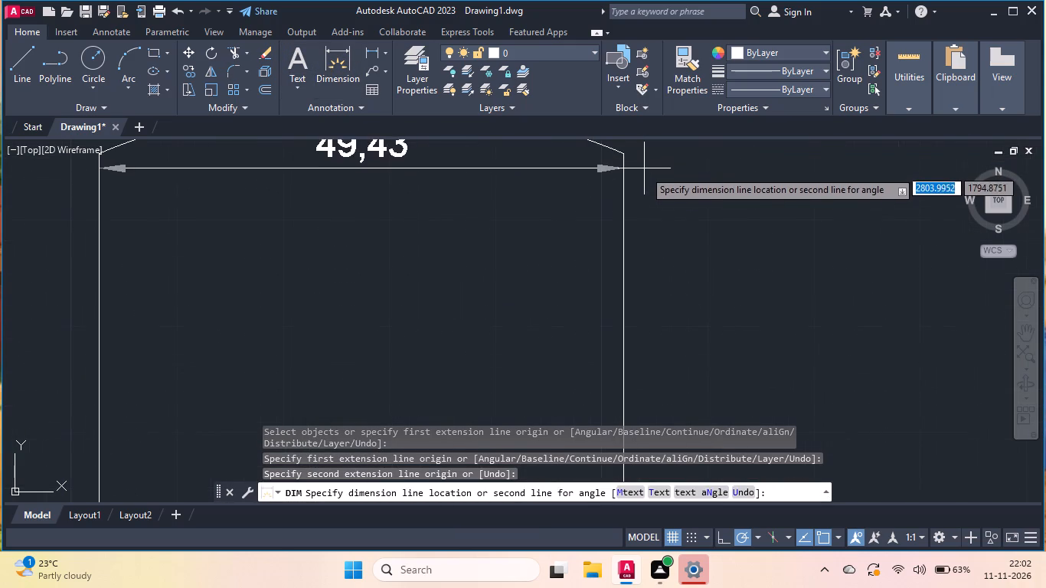
pyautogui.click(626, 154)
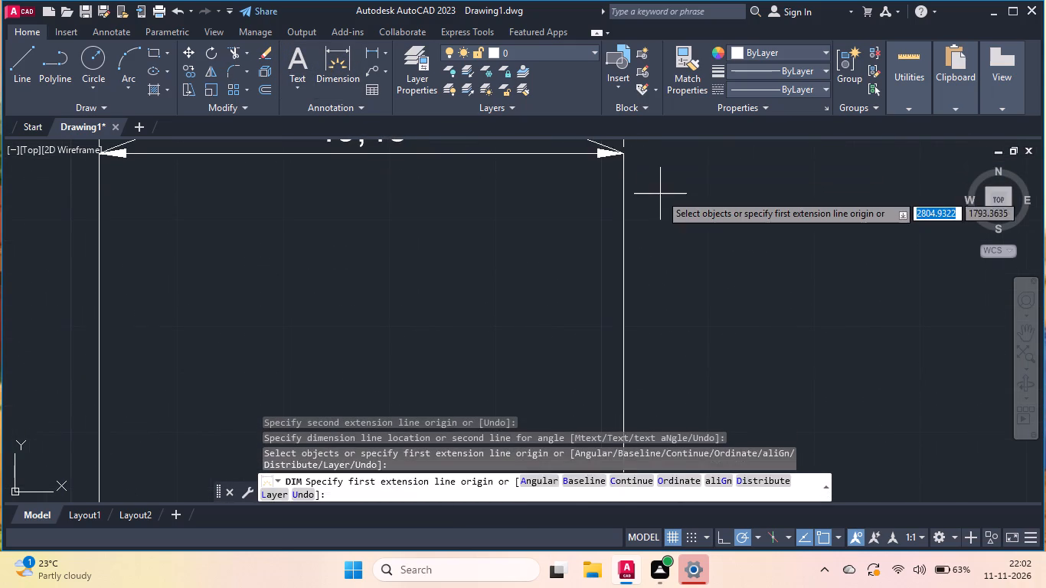
pyautogui.scroll(-2, 660, 194)
pyautogui.press('Escape')
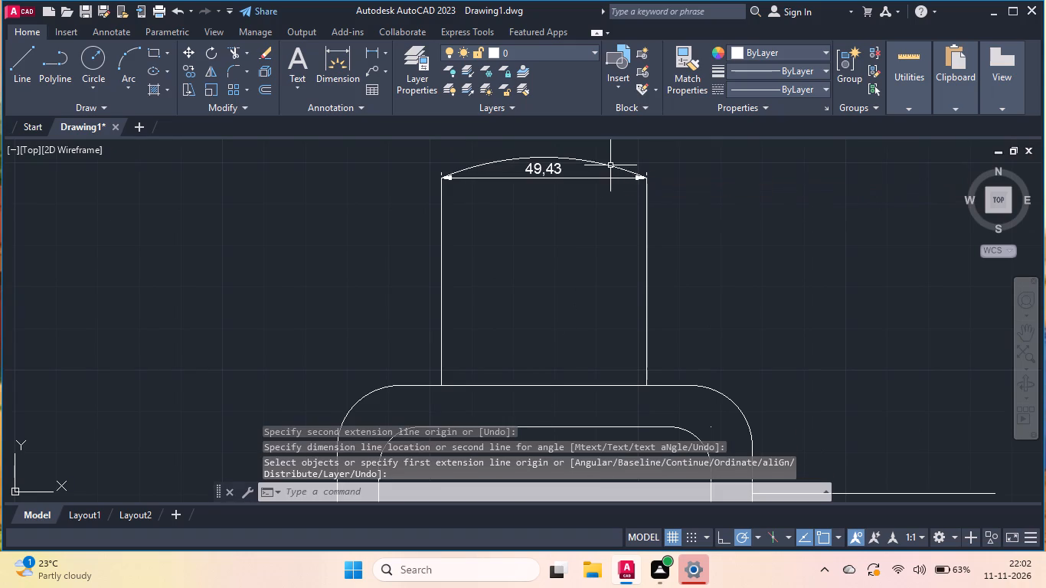
pyautogui.click(600, 178)
pyautogui.press('Delete')
# Draw a 49.43 line straight down from the horizontal line's outer end, continuing horizontally back to the square's right side.
pyautogui.press('l')
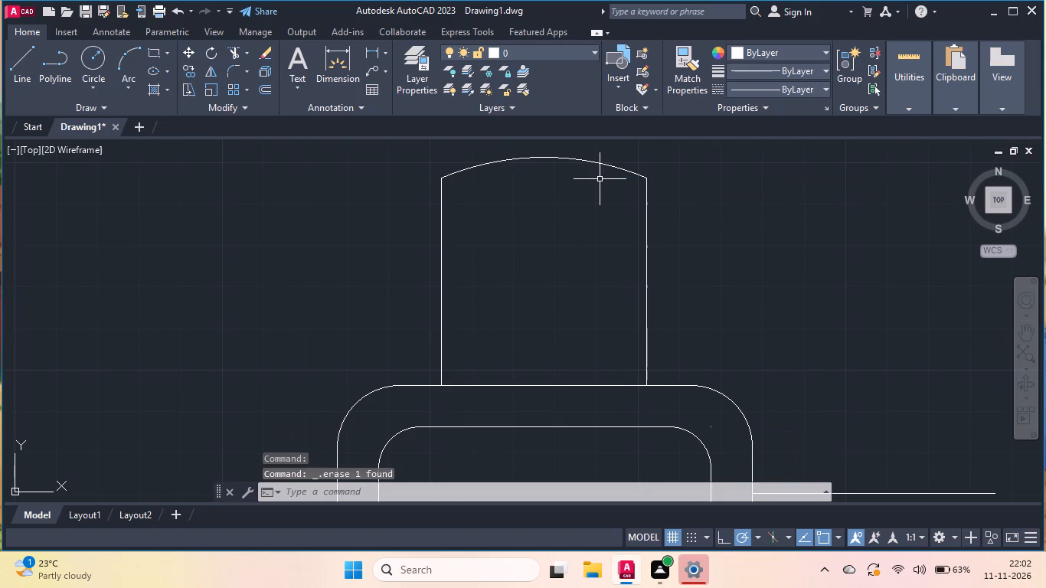
pyautogui.press('Return')
pyautogui.scroll(-2, 597, 184)
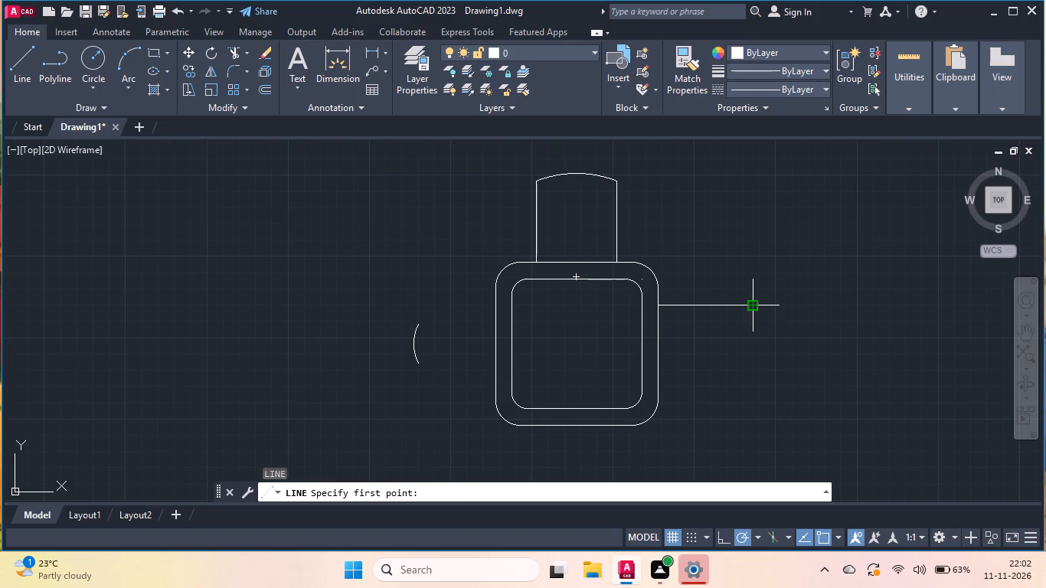
pyautogui.click(753, 305)
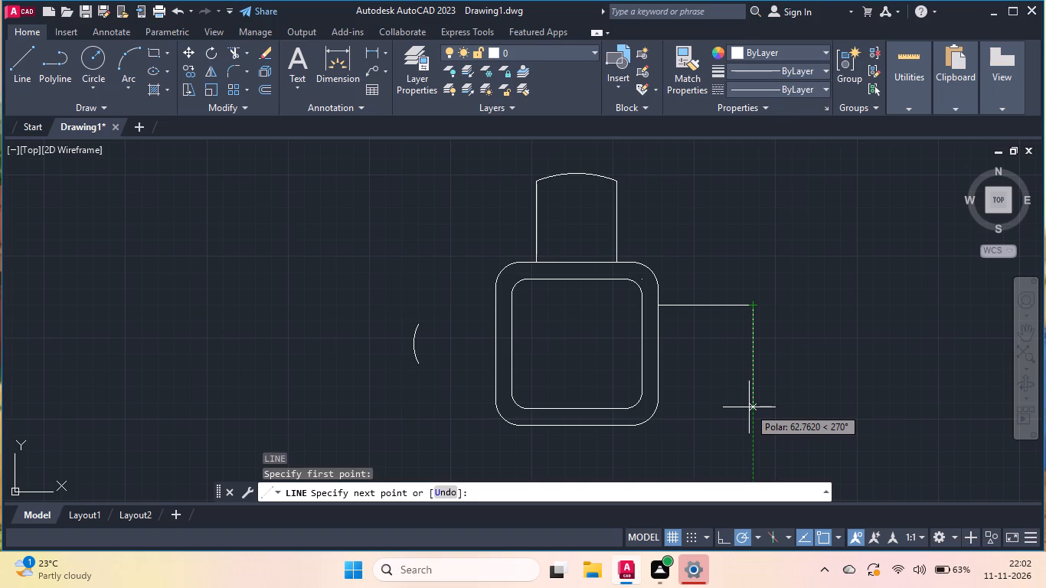
pyautogui.write('49')
pyautogui.press('.')
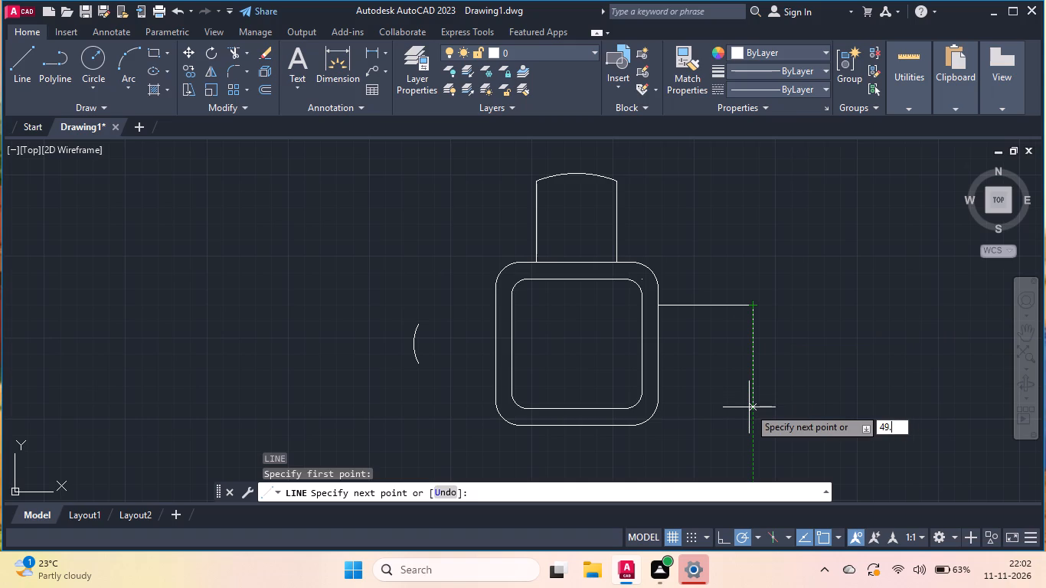
pyautogui.write('43')
pyautogui.press('Return')
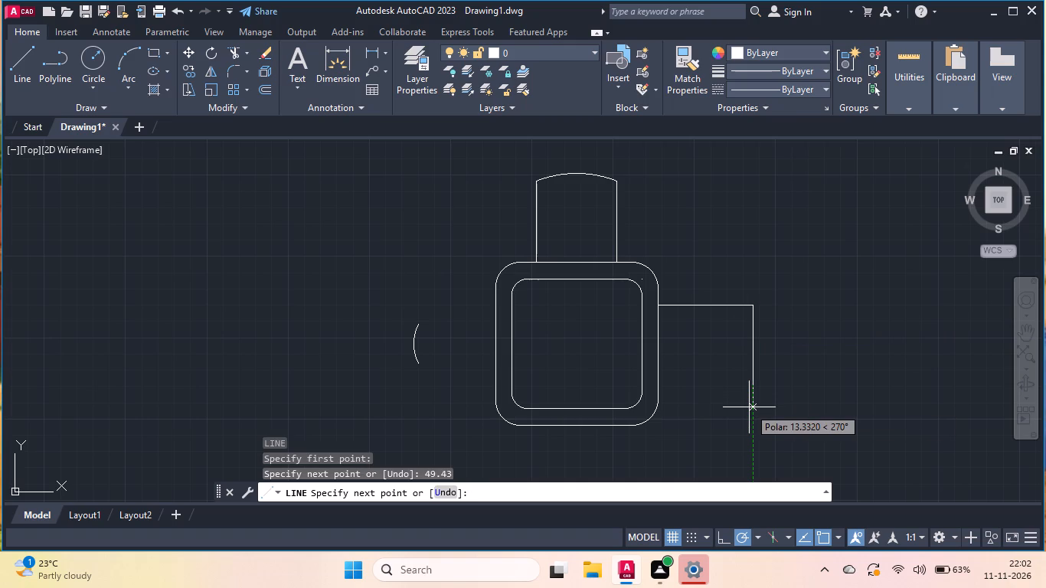
pyautogui.click(659, 389)
pyautogui.press('Return')
pyautogui.scroll(-1, 765, 433)
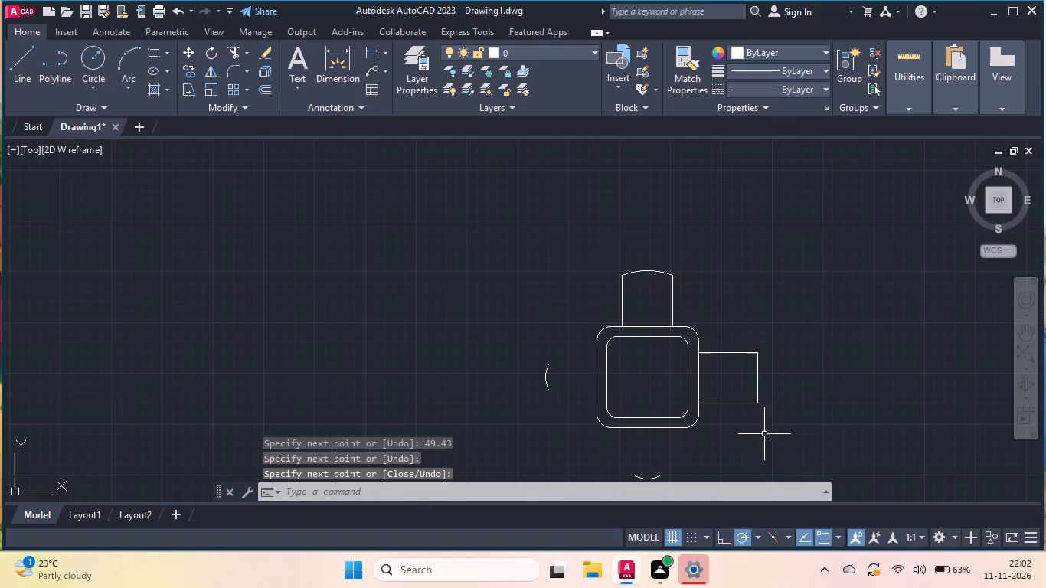
# Measure the length of the top arm's right vertical line with a linear dimension without placing it.
pyautogui.scroll(2, 682, 283)
pyautogui.scroll(-1, 682, 283)
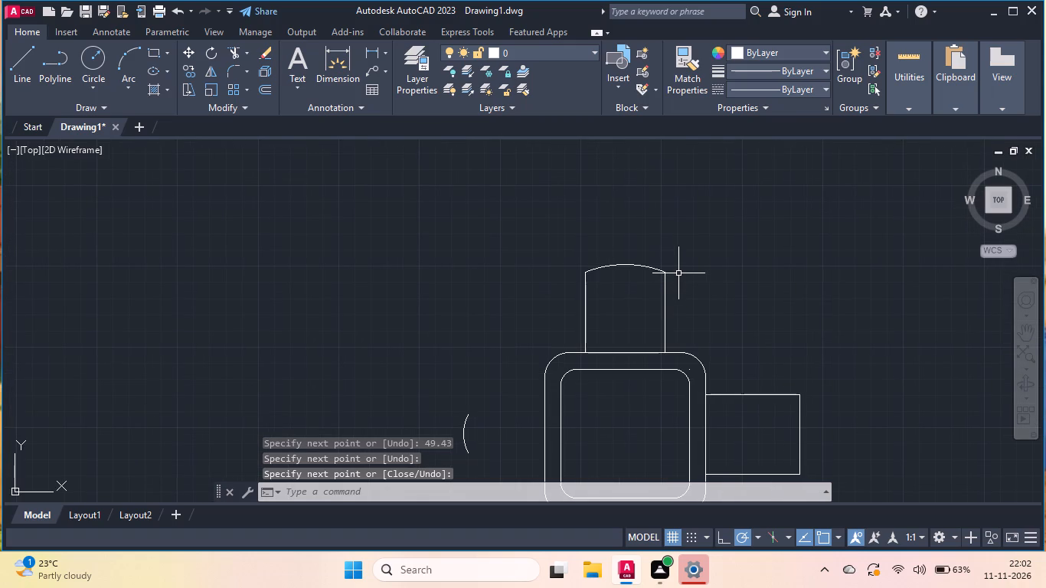
pyautogui.click(338, 47)
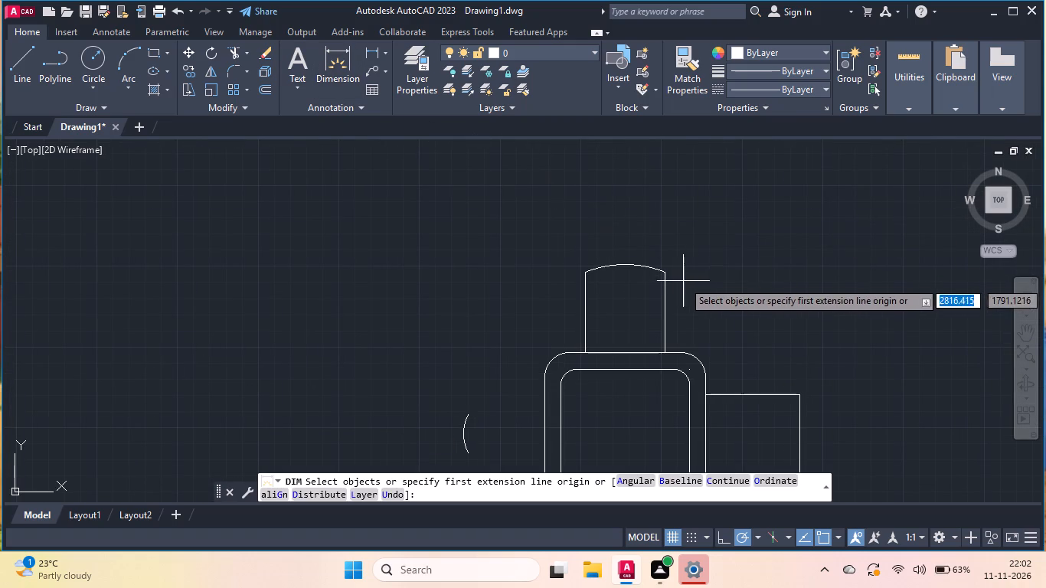
pyautogui.click(665, 273)
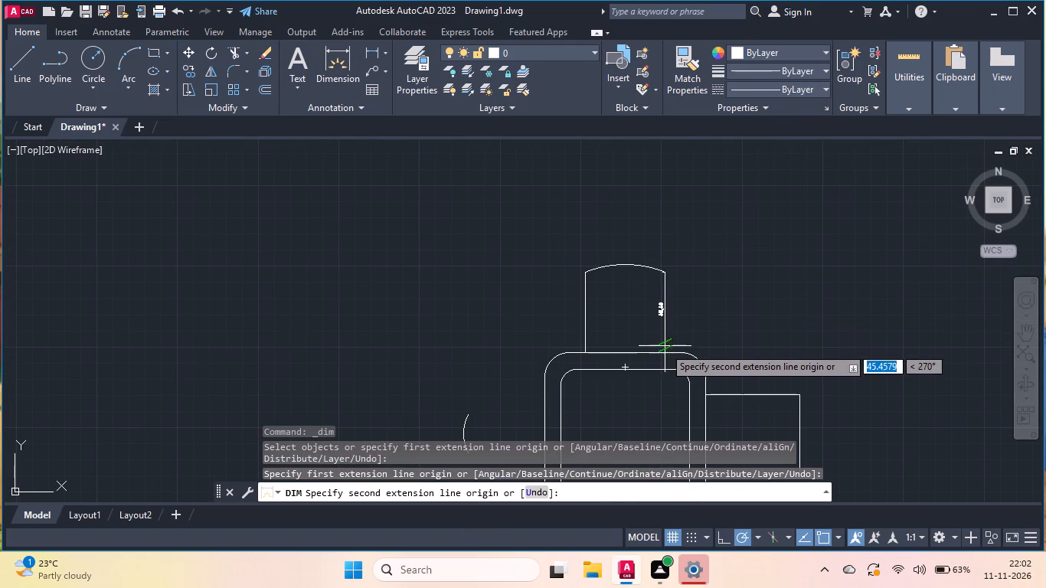
pyautogui.click(664, 354)
pyautogui.scroll(3, 664, 354)
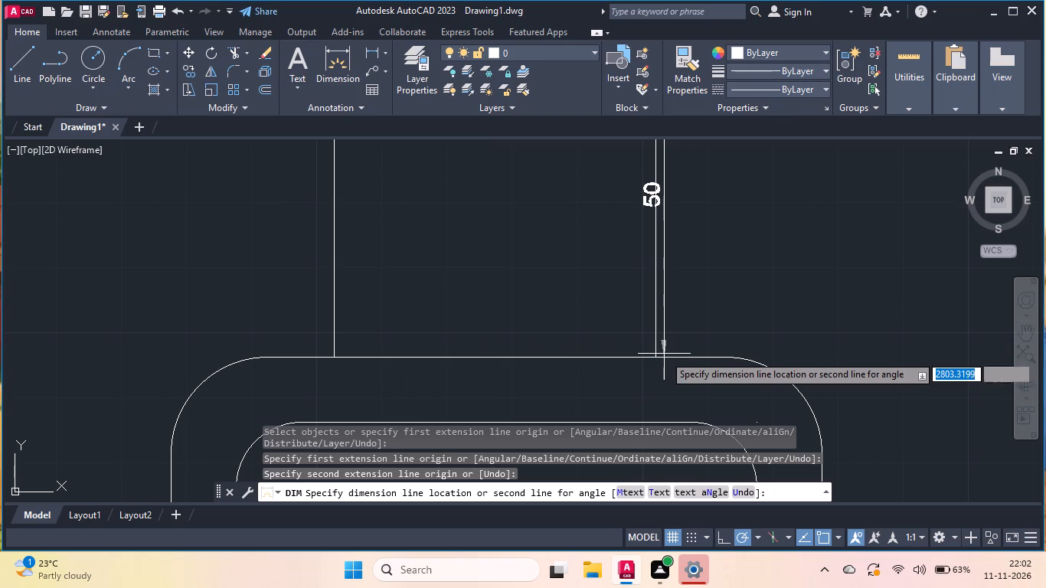
pyautogui.press('Escape')
# Draw a 50 line outward from the square along the right arm's upper edge, continuing straight down to its lower edge.
pyautogui.scroll(-1, 652, 366)
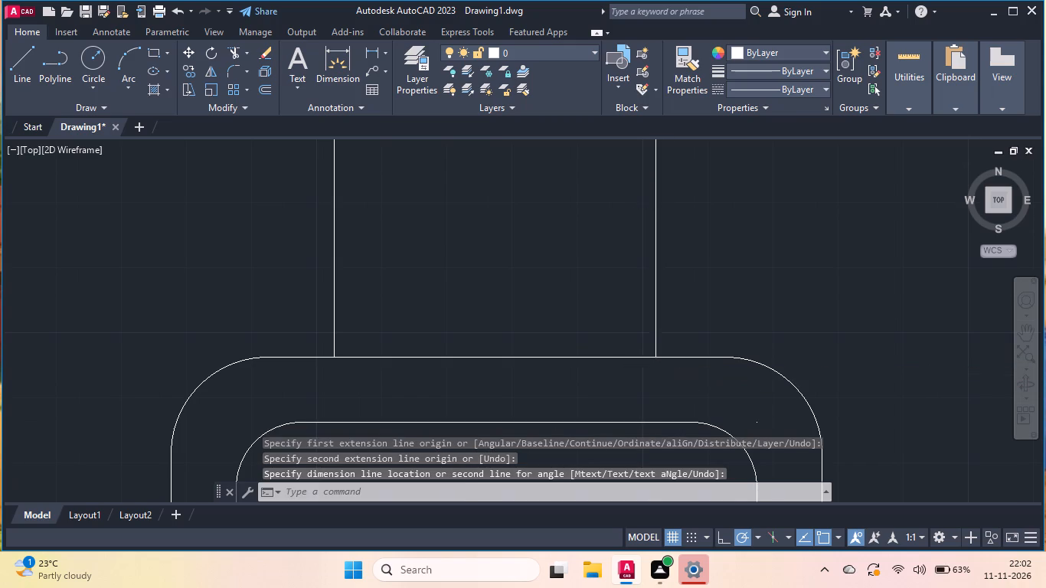
pyautogui.scroll(-1, 652, 366)
pyautogui.press('l')
pyautogui.press('Return')
pyautogui.scroll(-2, 653, 366)
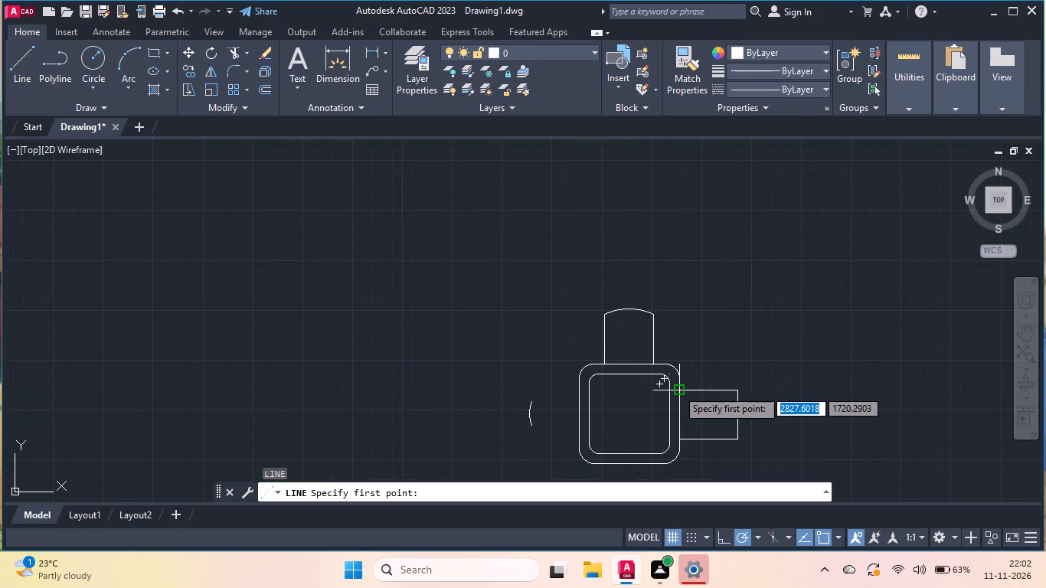
pyautogui.doubleClick(677, 390)
pyautogui.write('50')
pyautogui.press('Return')
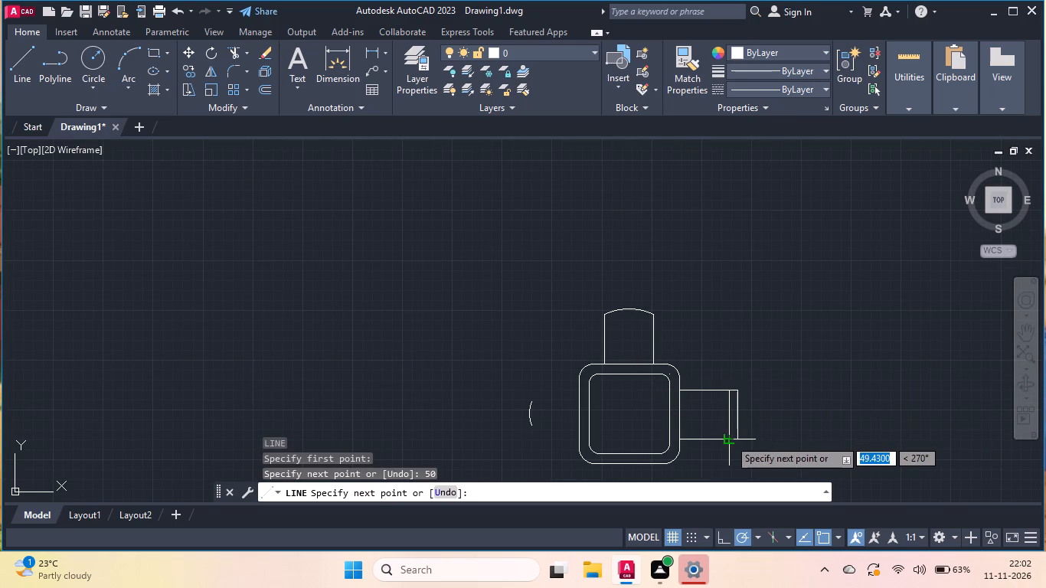
pyautogui.doubleClick(729, 439)
pyautogui.press('Return')
# Delete the right arm's old outermost vertical line.
pyautogui.doubleClick(738, 401)
pyautogui.press('Delete')
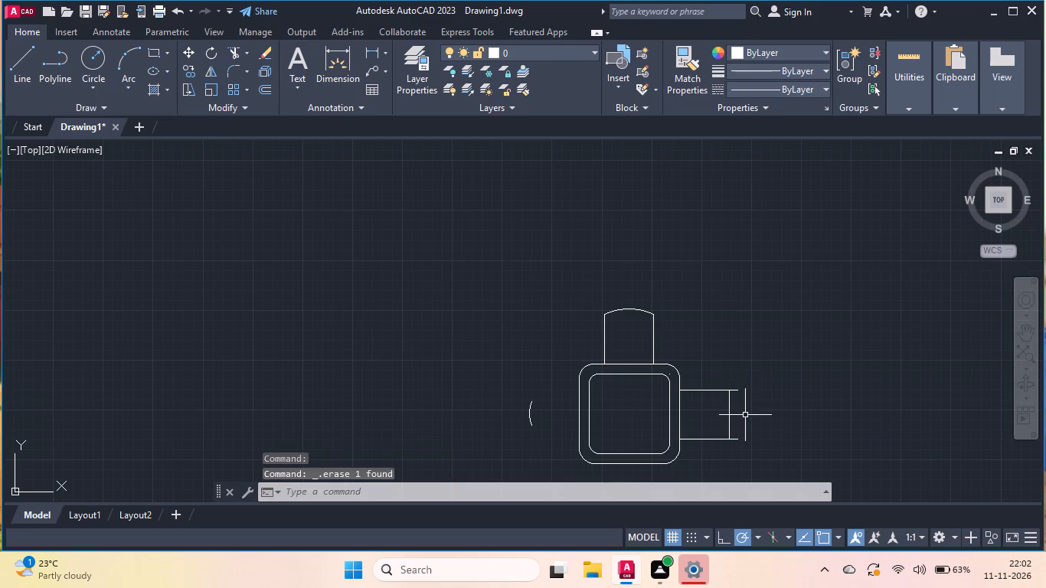
# Trim the ends of the right arm's upper and lower lines that extend past the new vertical line.
pyautogui.scroll(3, 733, 426)
pyautogui.write('tr')
pyautogui.press('Return')
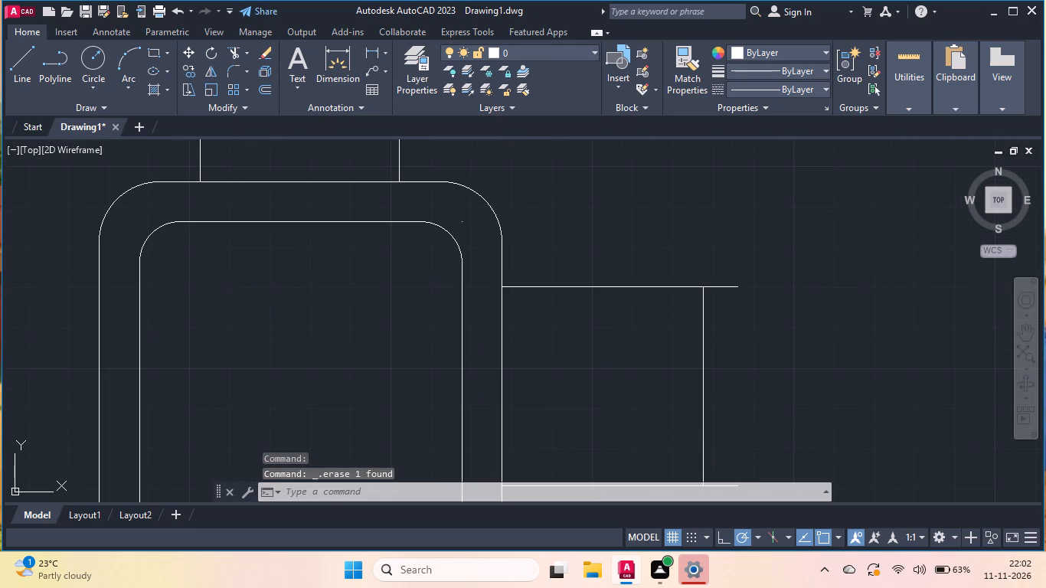
pyautogui.click(724, 288)
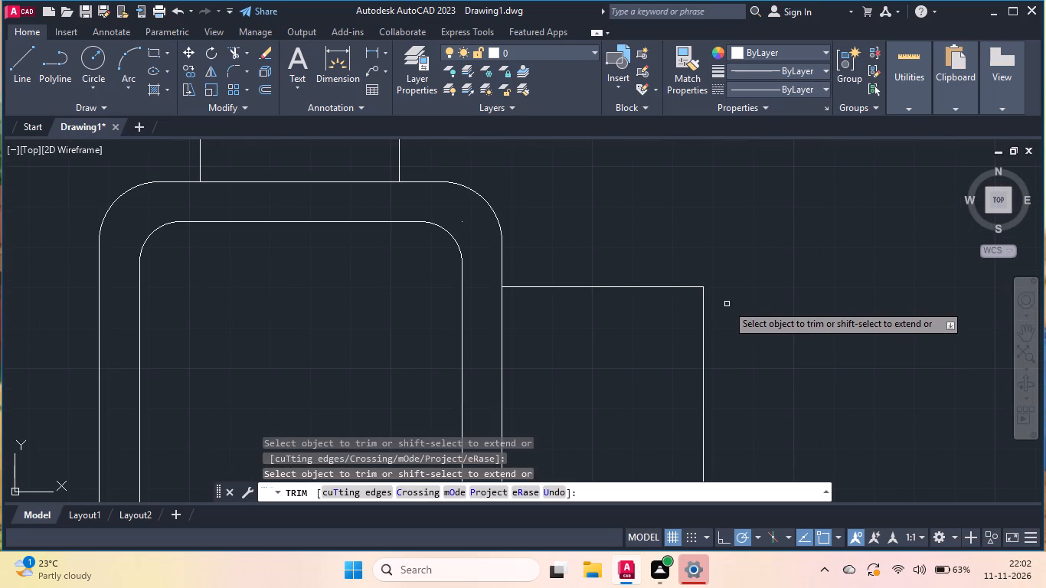
pyautogui.scroll(-3, 727, 304)
pyautogui.click(729, 351)
pyautogui.press('Return')
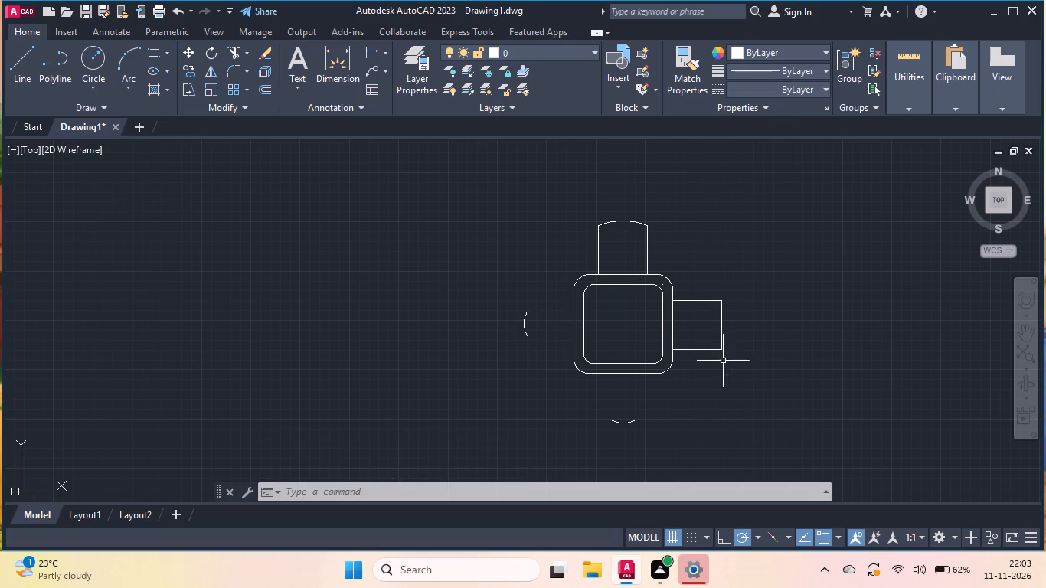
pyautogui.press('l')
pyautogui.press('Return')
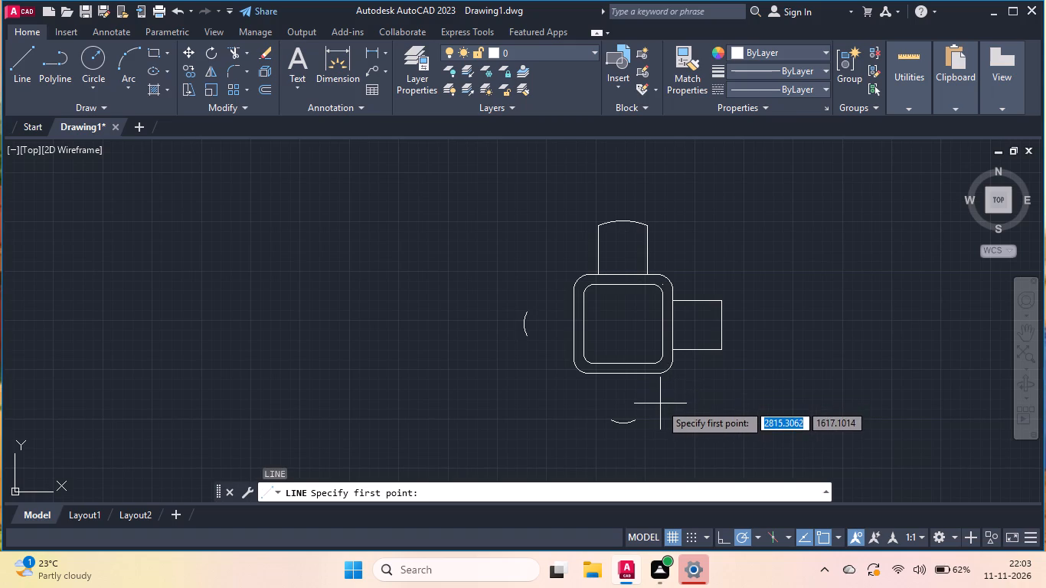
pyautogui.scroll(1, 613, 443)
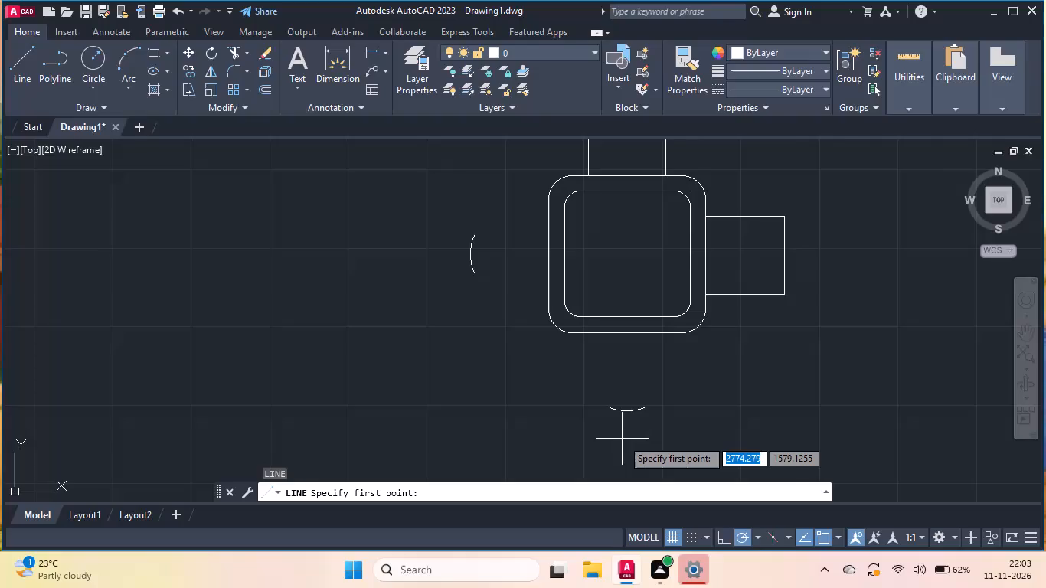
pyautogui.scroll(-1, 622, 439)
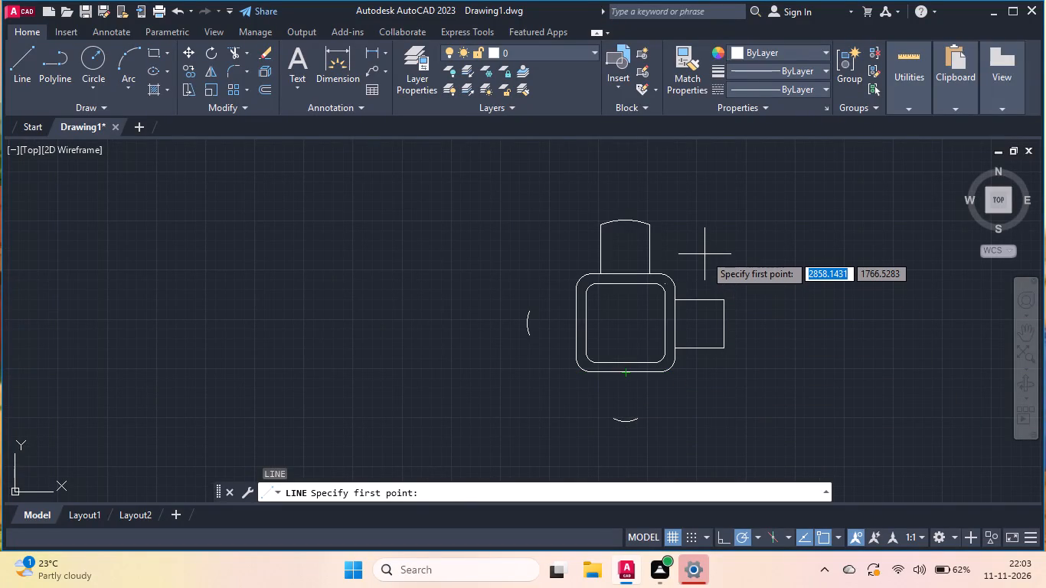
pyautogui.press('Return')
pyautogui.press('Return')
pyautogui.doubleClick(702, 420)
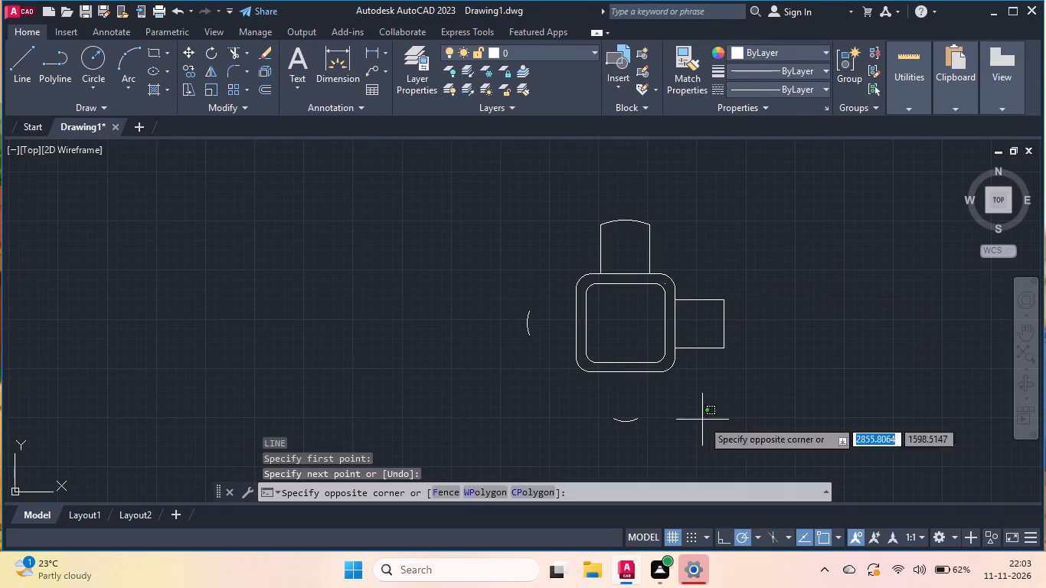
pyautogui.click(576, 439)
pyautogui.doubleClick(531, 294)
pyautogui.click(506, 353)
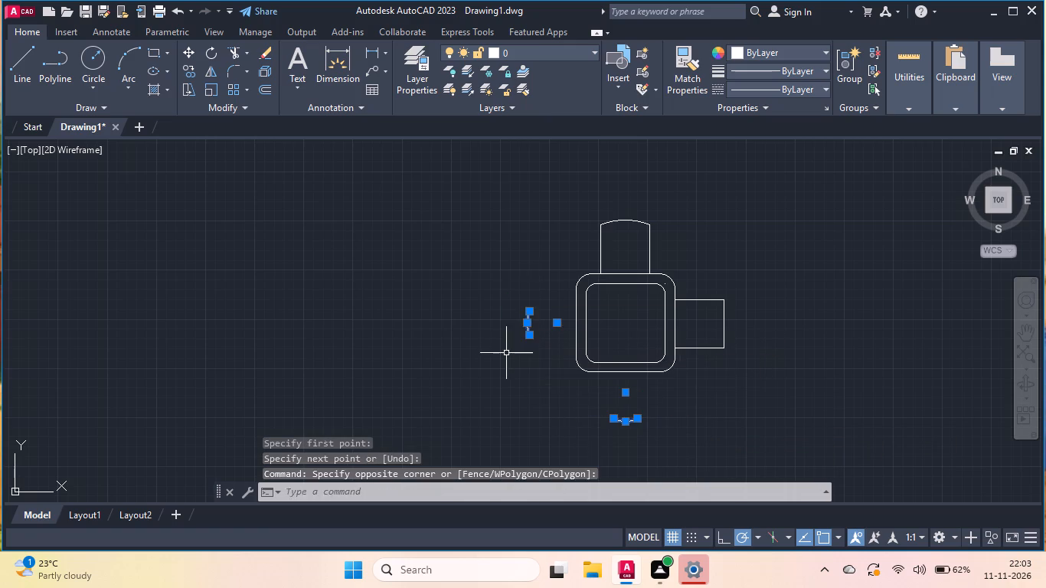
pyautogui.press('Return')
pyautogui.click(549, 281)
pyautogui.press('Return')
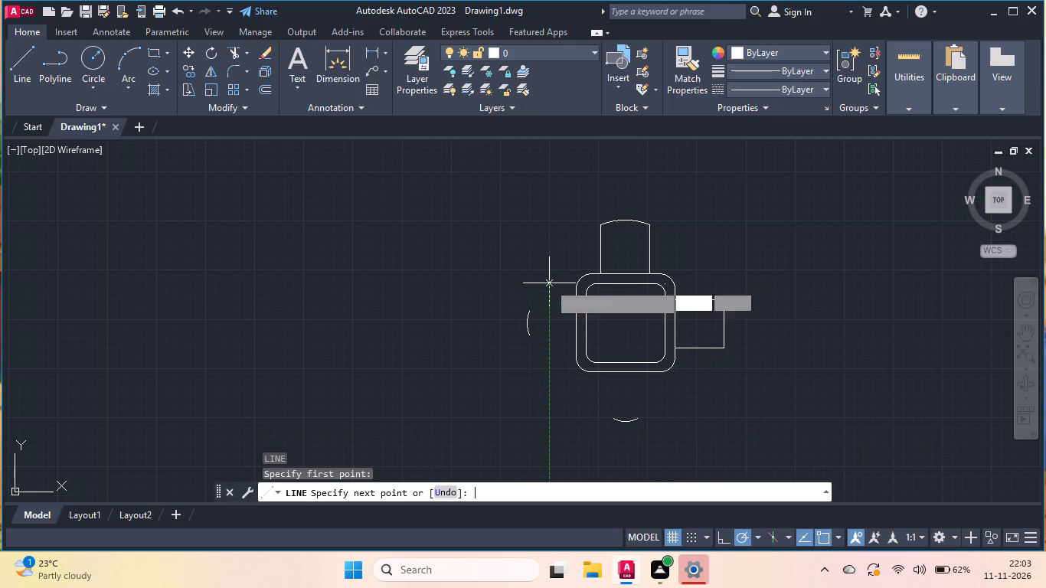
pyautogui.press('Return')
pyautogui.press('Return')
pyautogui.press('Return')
# Delete the two loose arcs to the left of and below the outer square.
pyautogui.doubleClick(549, 283)
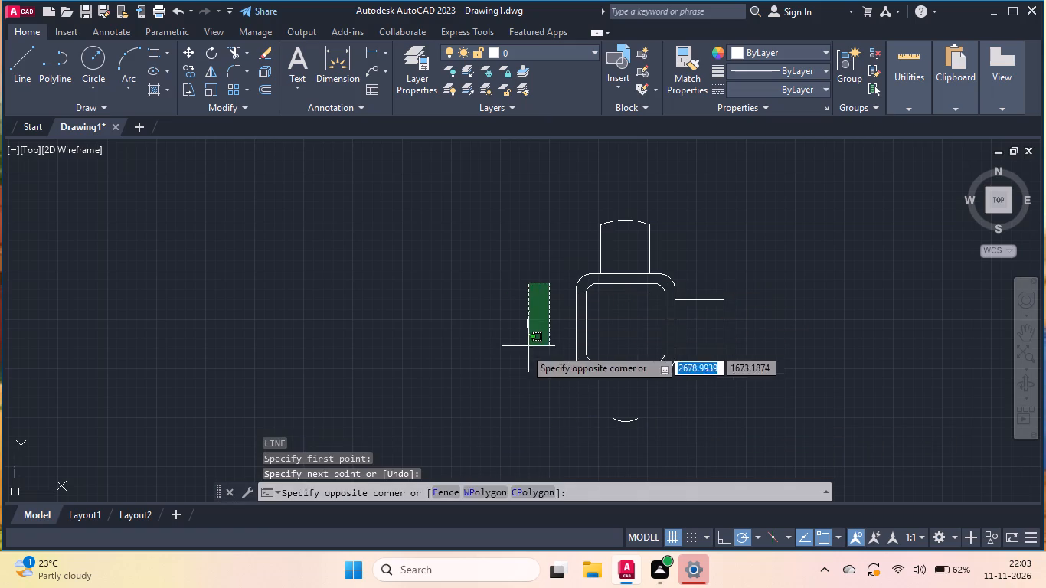
pyautogui.click(515, 350)
pyautogui.click(671, 407)
pyautogui.click(592, 443)
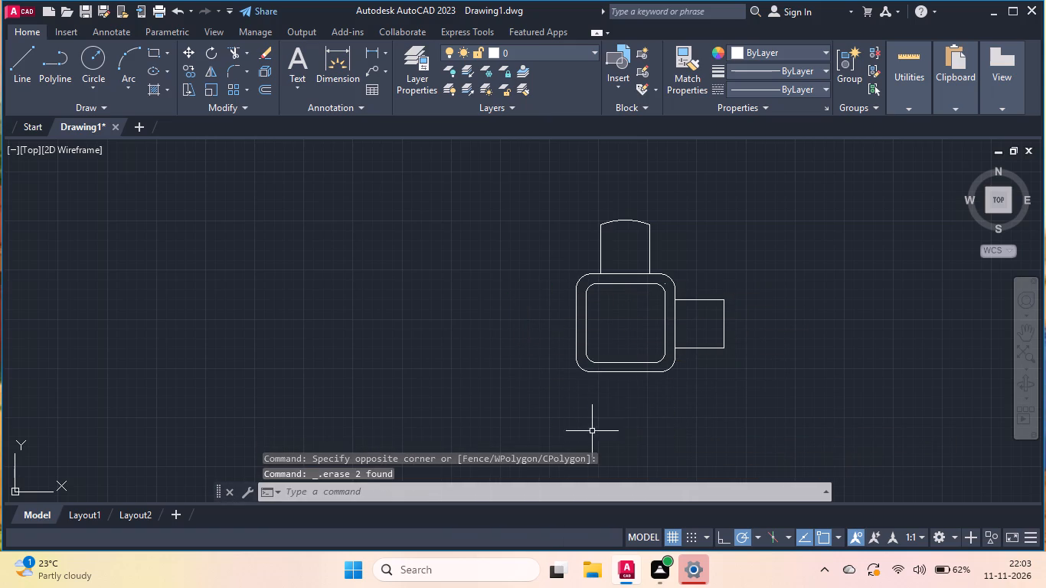
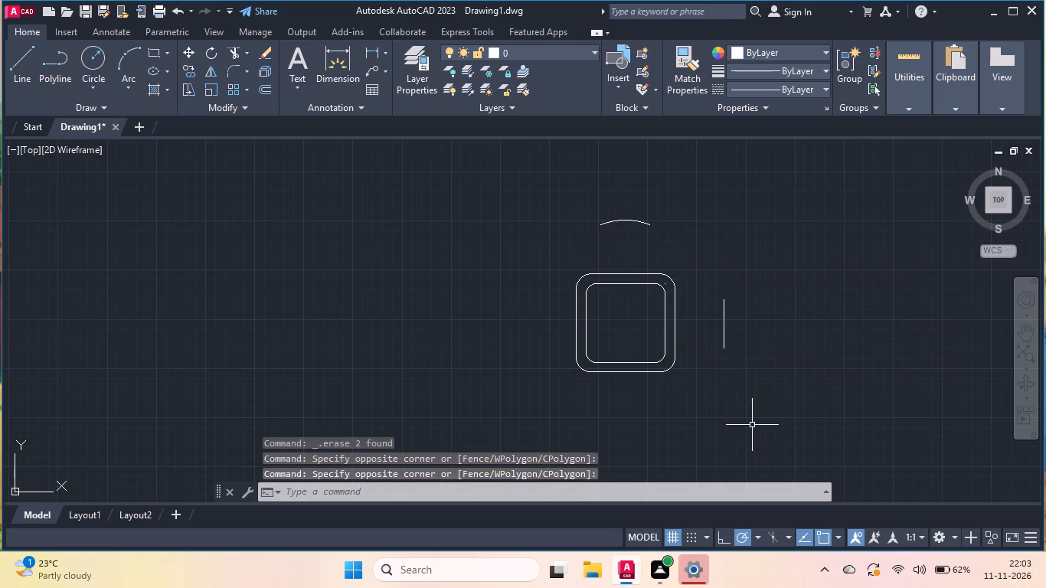
# Copy the arc above the outer square in place, using the default zero displacement.
pyautogui.click(671, 210)
pyautogui.click(559, 240)
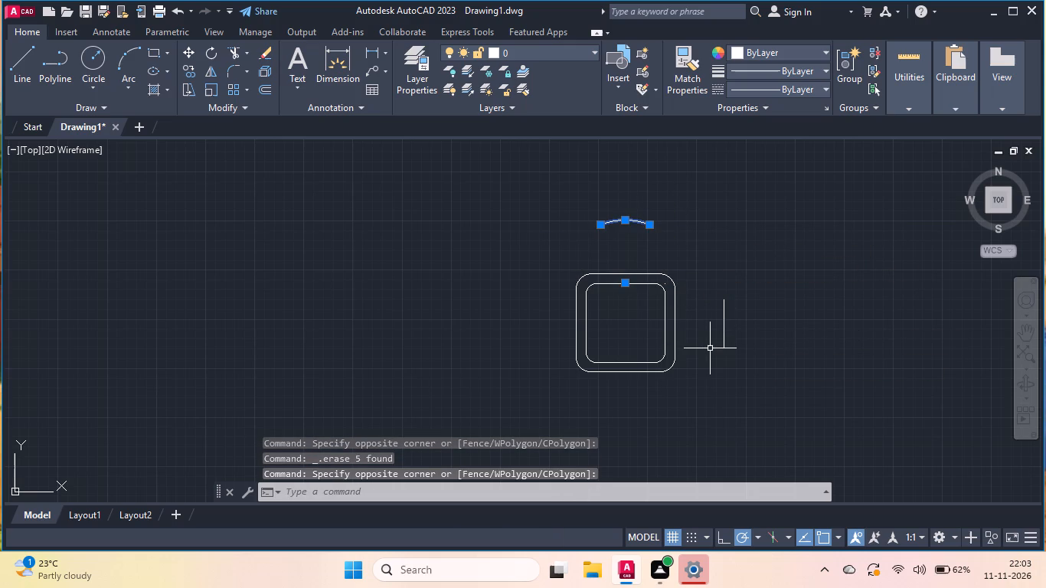
pyautogui.write('co')
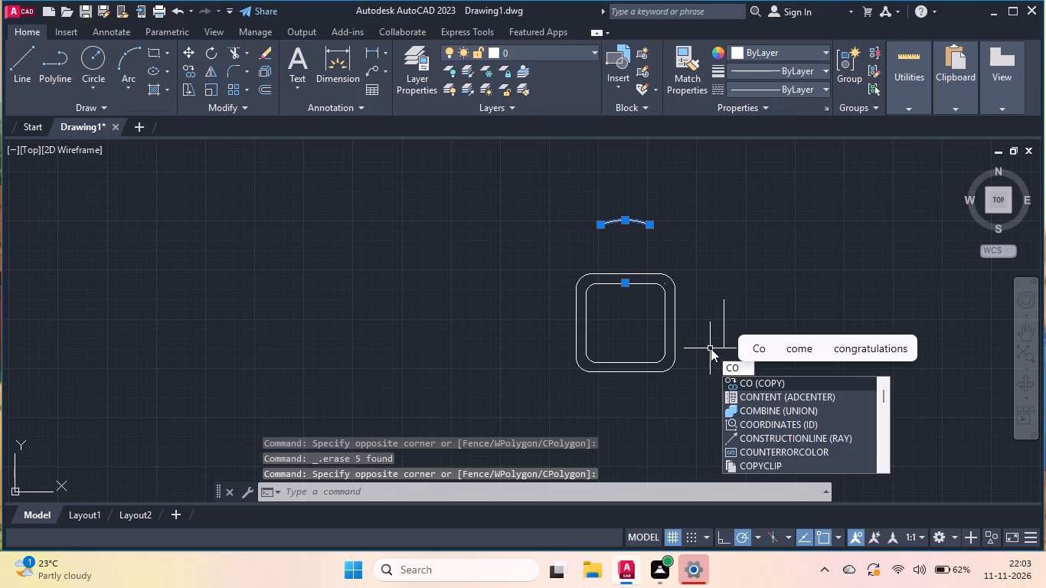
pyautogui.press('Return')
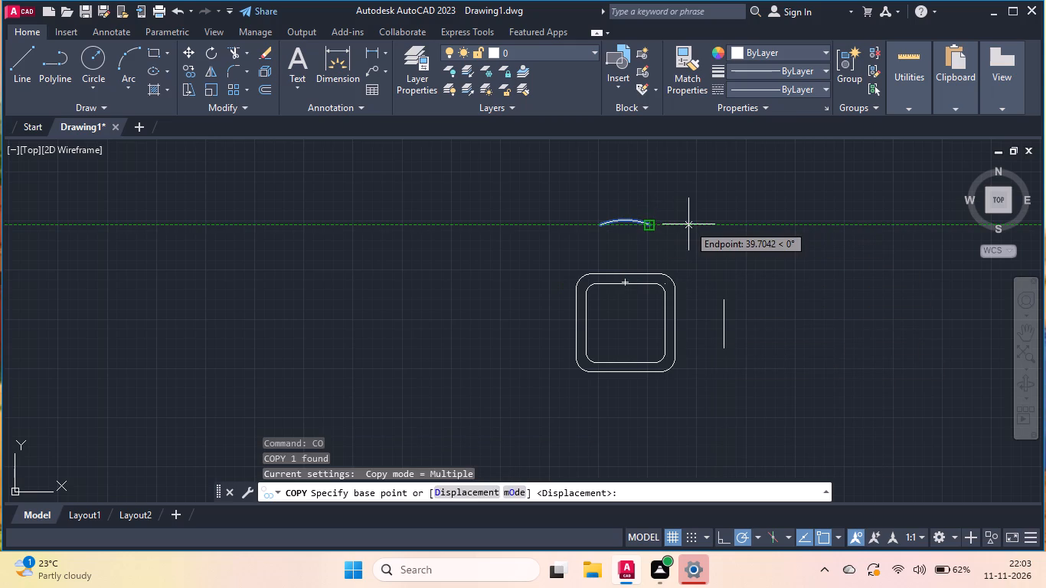
pyautogui.press('Return')
pyautogui.press('Return')
# Mirror the arcs above the square across the horizontal line through their endpoints, keeping the source objects.
pyautogui.click(682, 211)
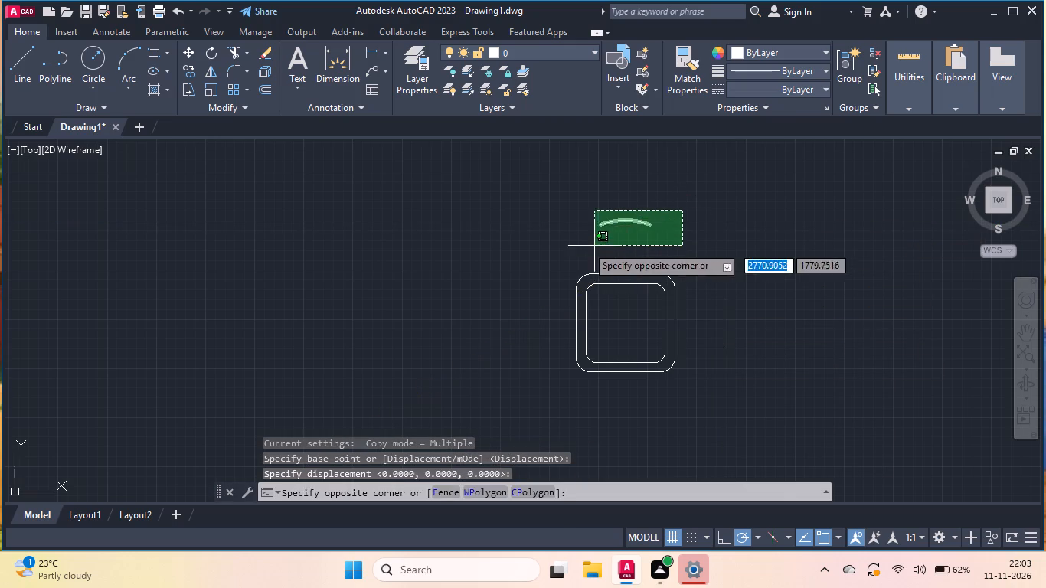
pyautogui.doubleClick(575, 247)
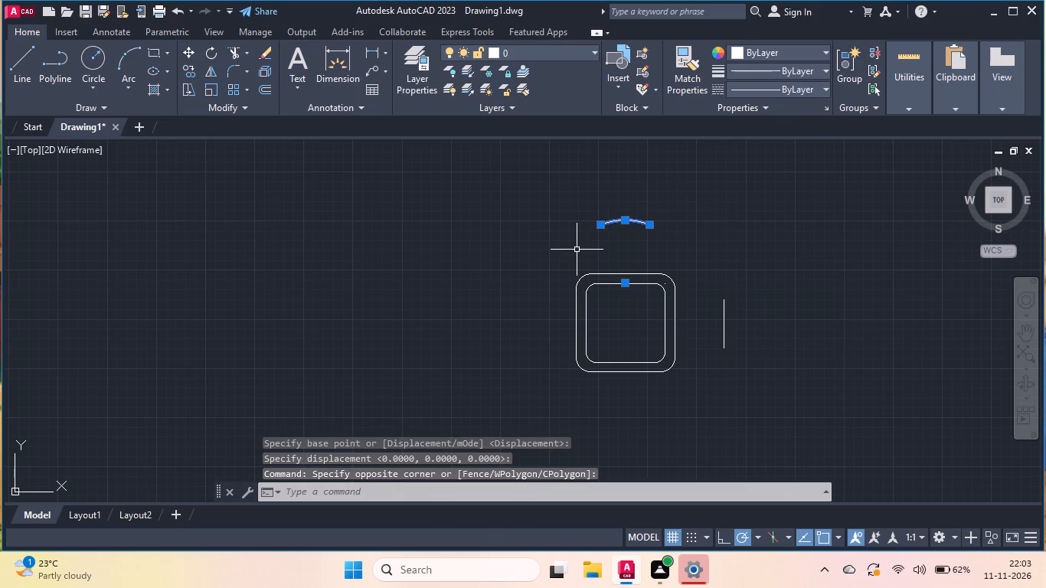
pyautogui.press('m')
pyautogui.press('i')
pyautogui.press('Return')
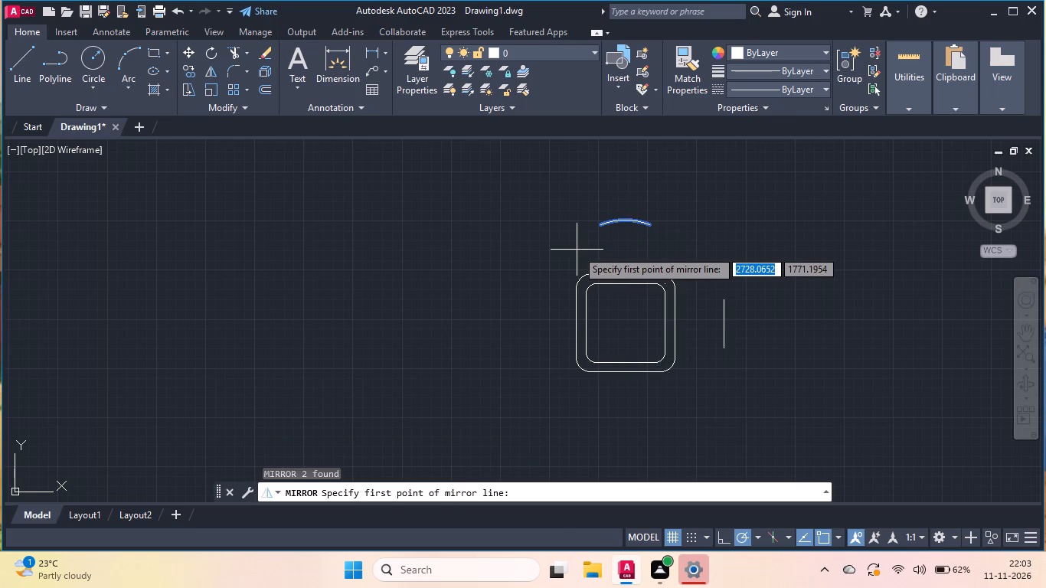
pyautogui.doubleClick(653, 229)
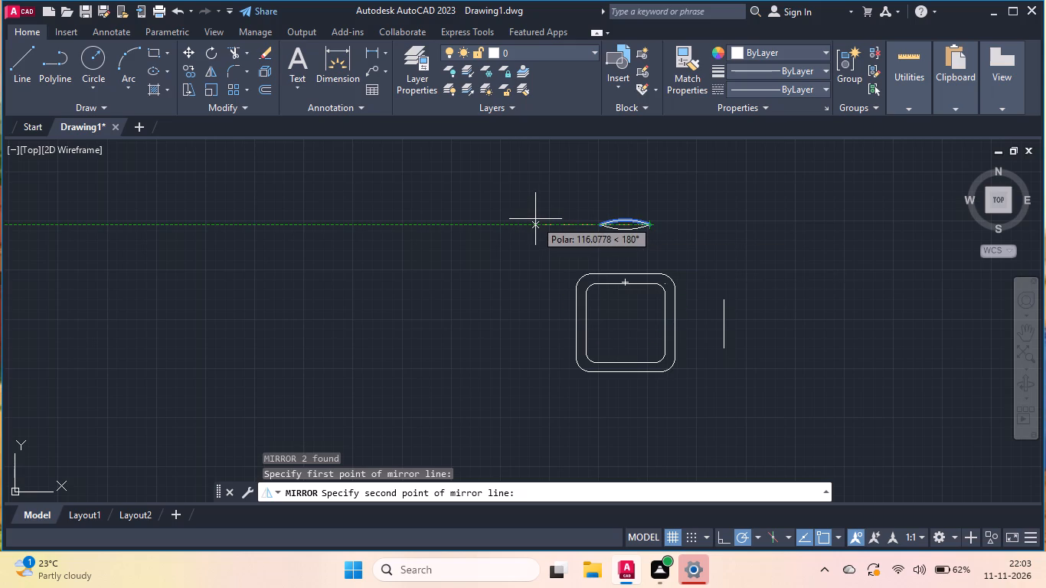
pyautogui.click(535, 218)
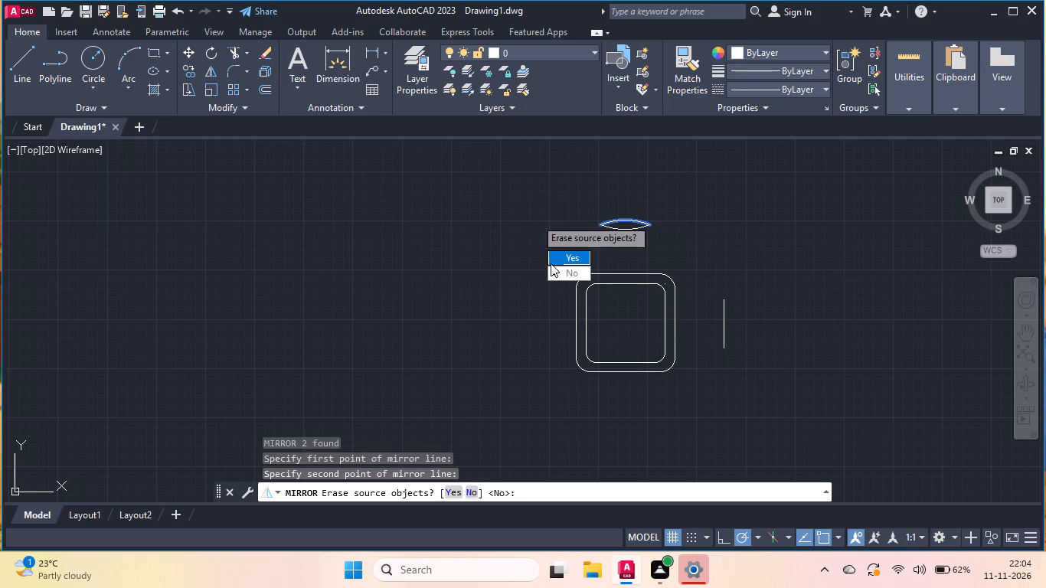
pyautogui.click(551, 267)
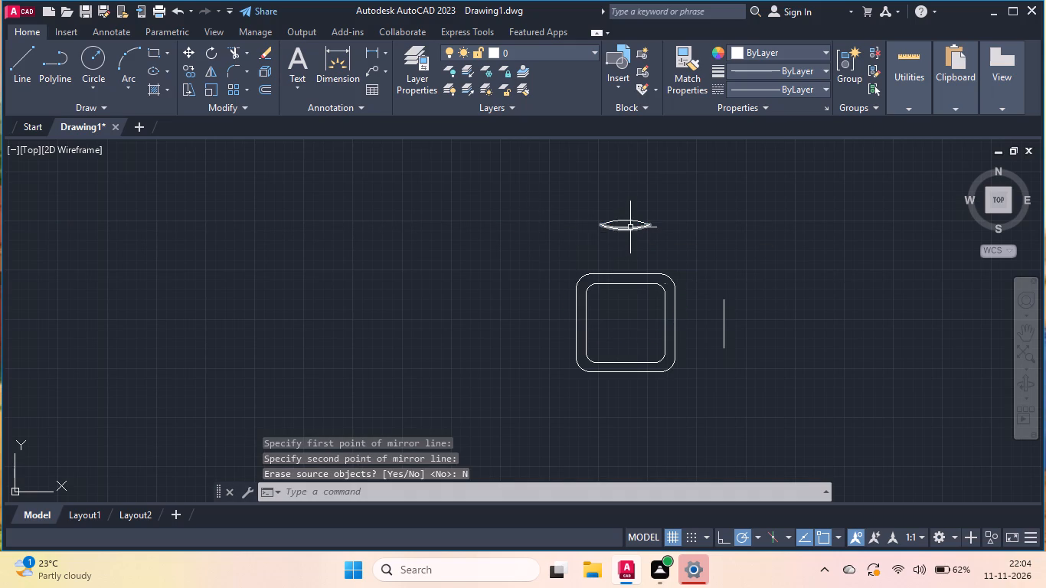
# Move one downward-curving mirrored arc straight down about 218 to below the outer square.
pyautogui.click(631, 227)
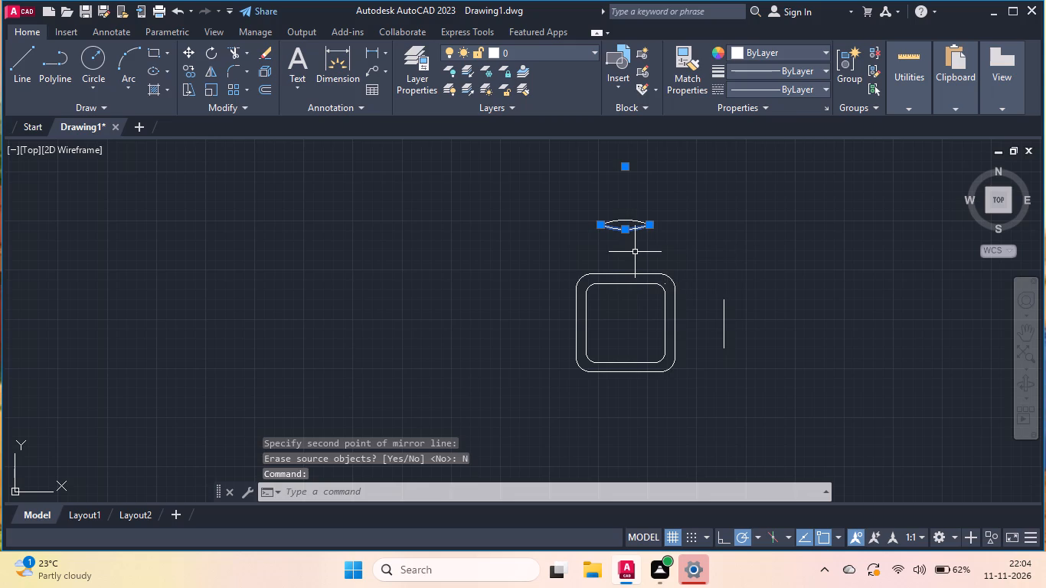
pyautogui.press('m')
pyautogui.press('Return')
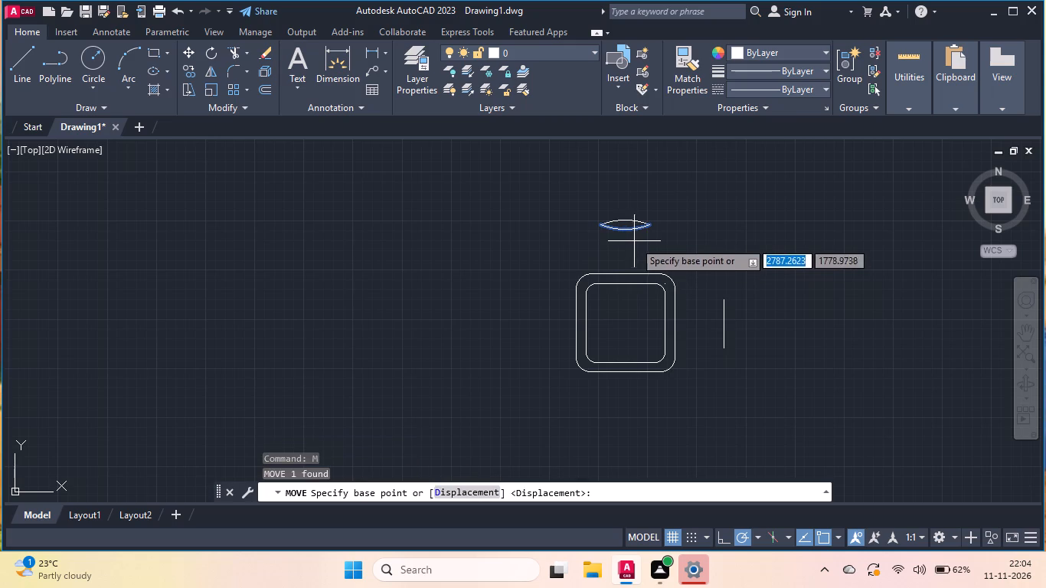
pyautogui.click(626, 232)
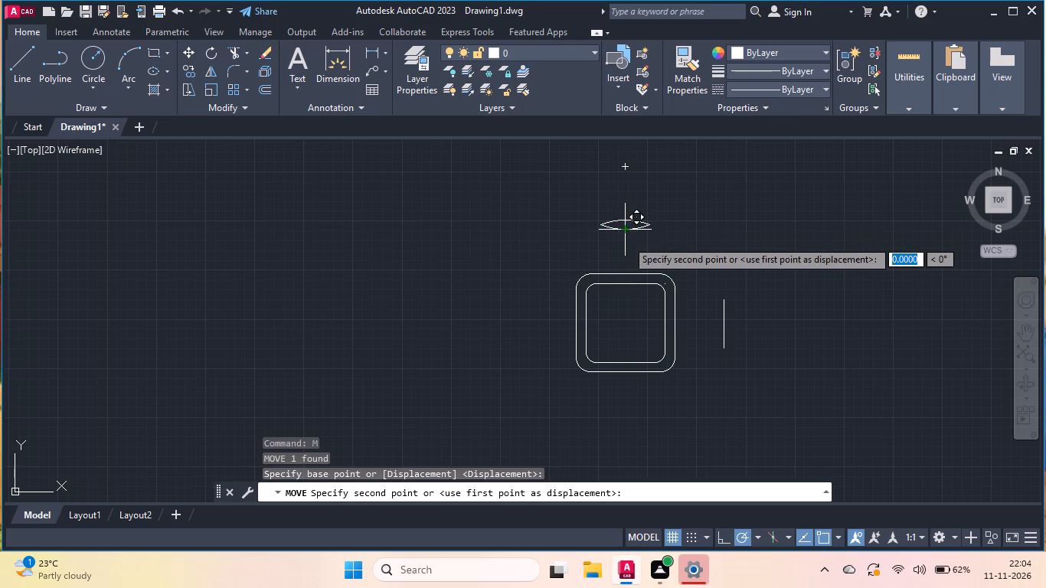
pyautogui.click(625, 444)
pyautogui.press('Return')
pyautogui.press('Return')
# Draw a 50 line straight down from the outer square's bottom edge, in line with the lower arc's right end.
pyautogui.press('l')
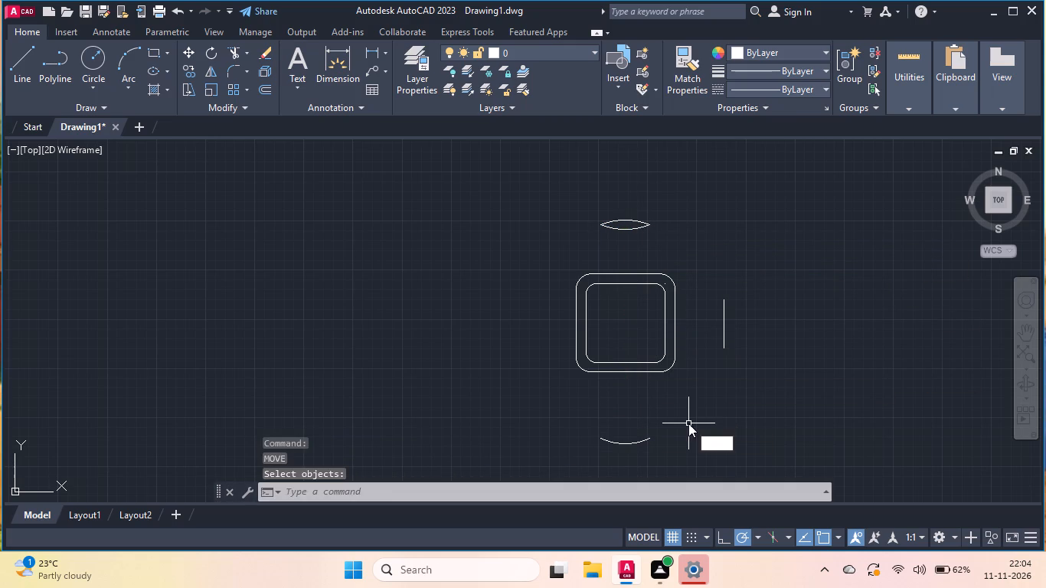
pyautogui.press('Return')
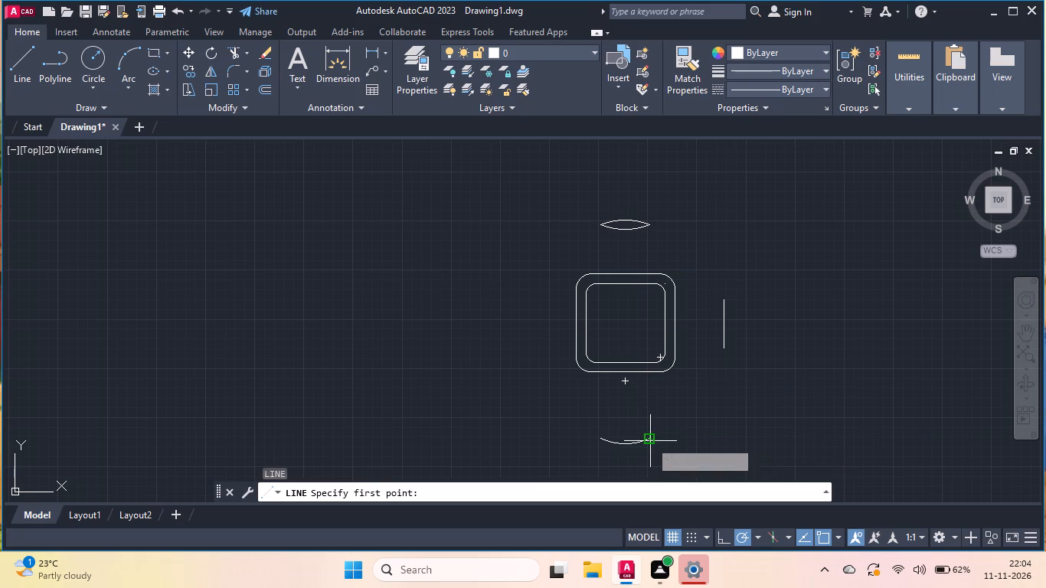
pyautogui.click(650, 374)
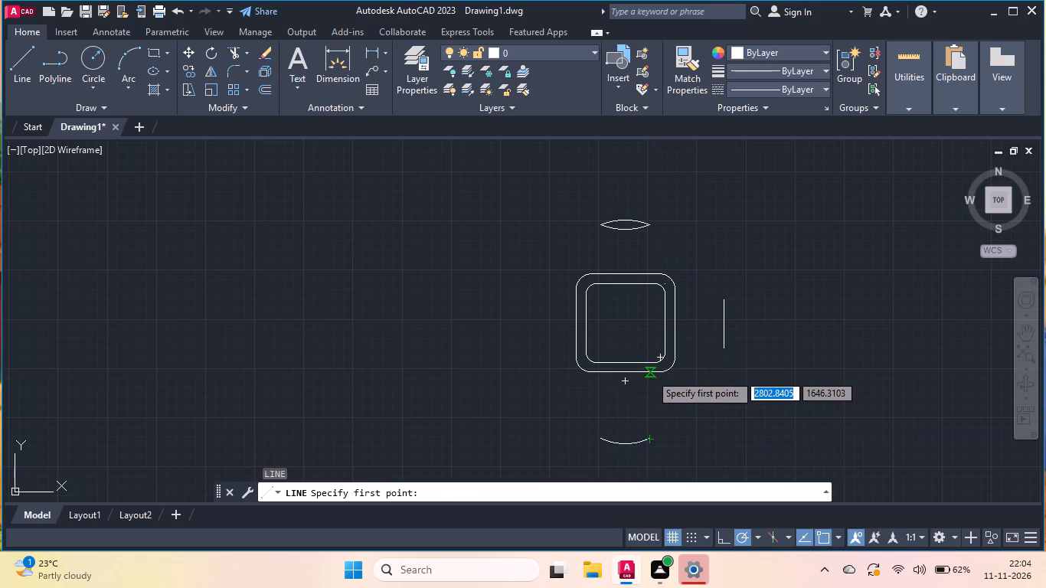
pyautogui.write('50')
pyautogui.press('Return')
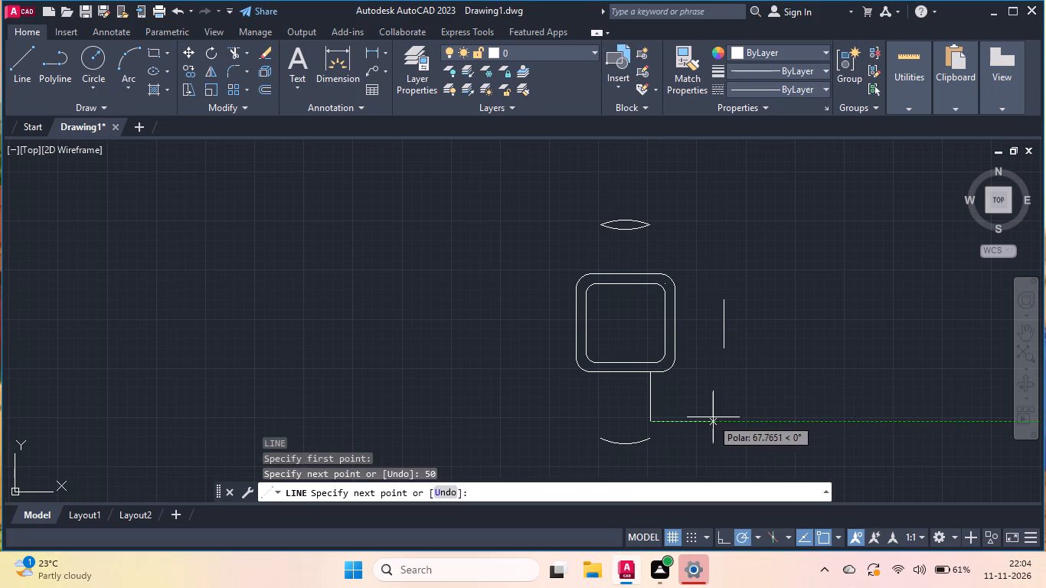
pyautogui.press('Return')
# Move the lower arc so its right endpoint meets the lower end of the 50 line below the square.
pyautogui.scroll(2, 633, 432)
pyautogui.click(679, 429)
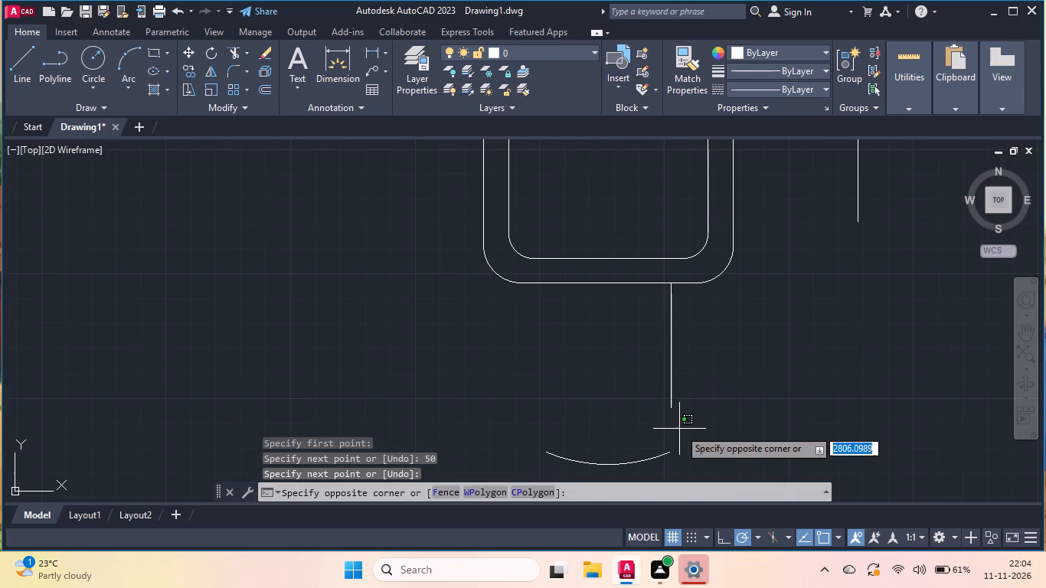
pyautogui.click(619, 470)
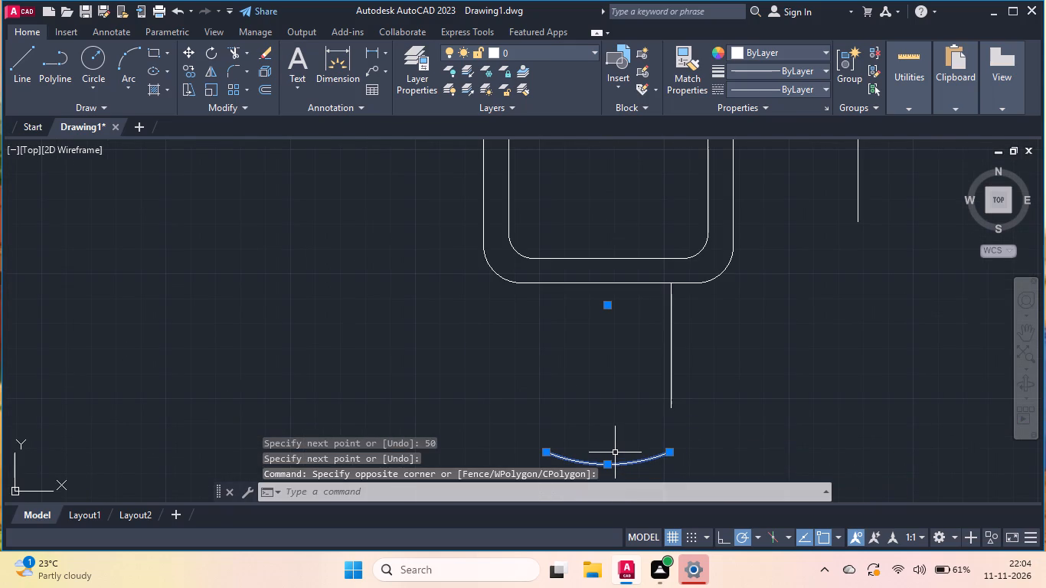
pyautogui.press('m')
pyautogui.press('Return')
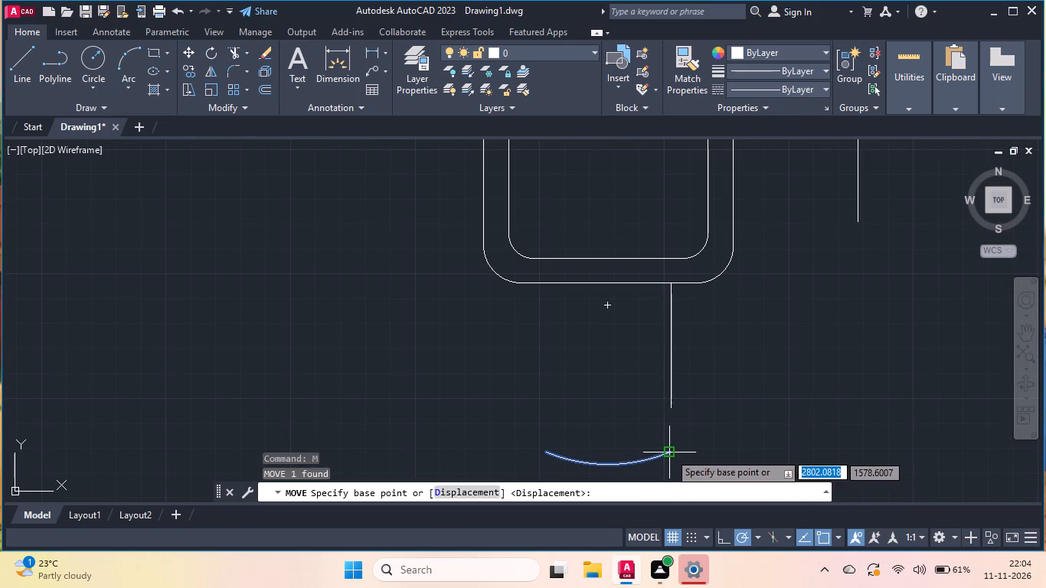
pyautogui.click(669, 452)
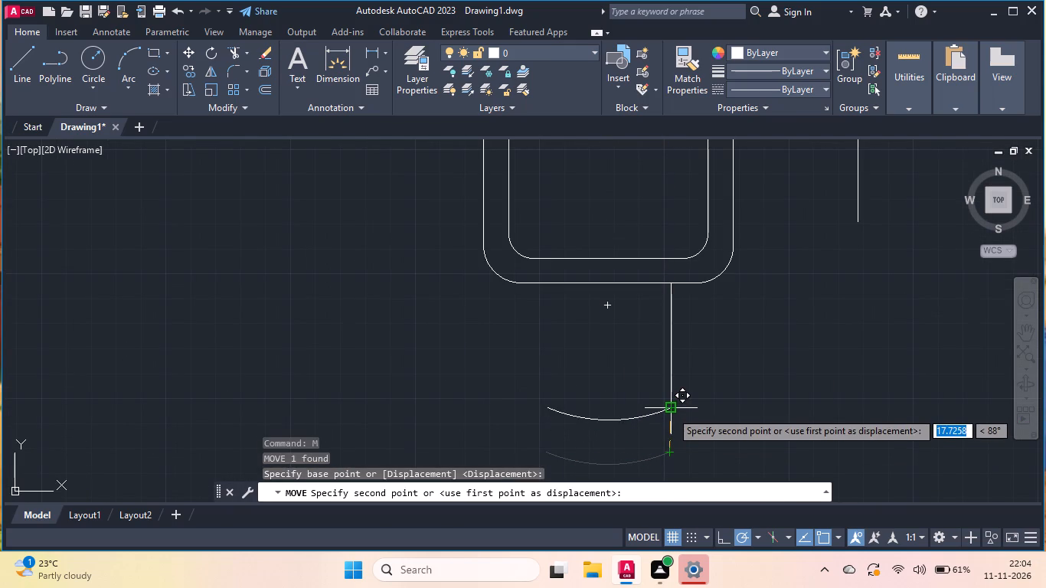
pyautogui.click(671, 411)
pyautogui.scroll(-2, 703, 420)
pyautogui.press('Return')
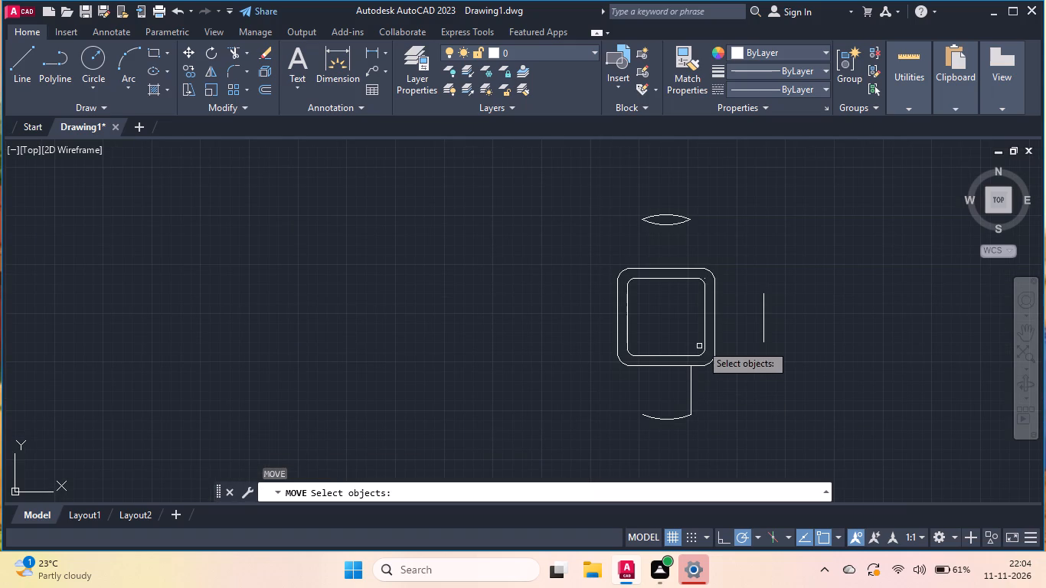
pyautogui.press('Return')
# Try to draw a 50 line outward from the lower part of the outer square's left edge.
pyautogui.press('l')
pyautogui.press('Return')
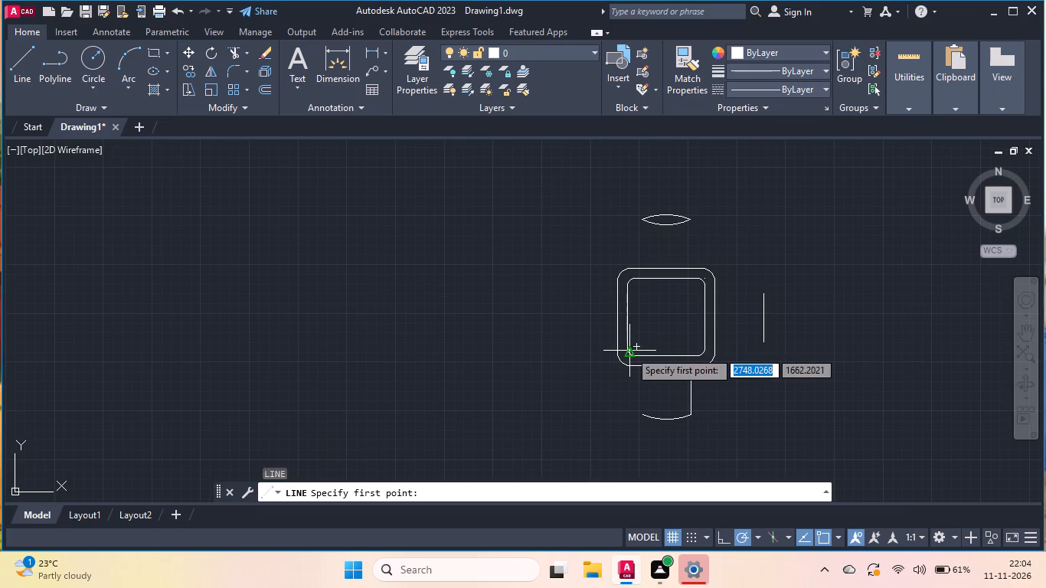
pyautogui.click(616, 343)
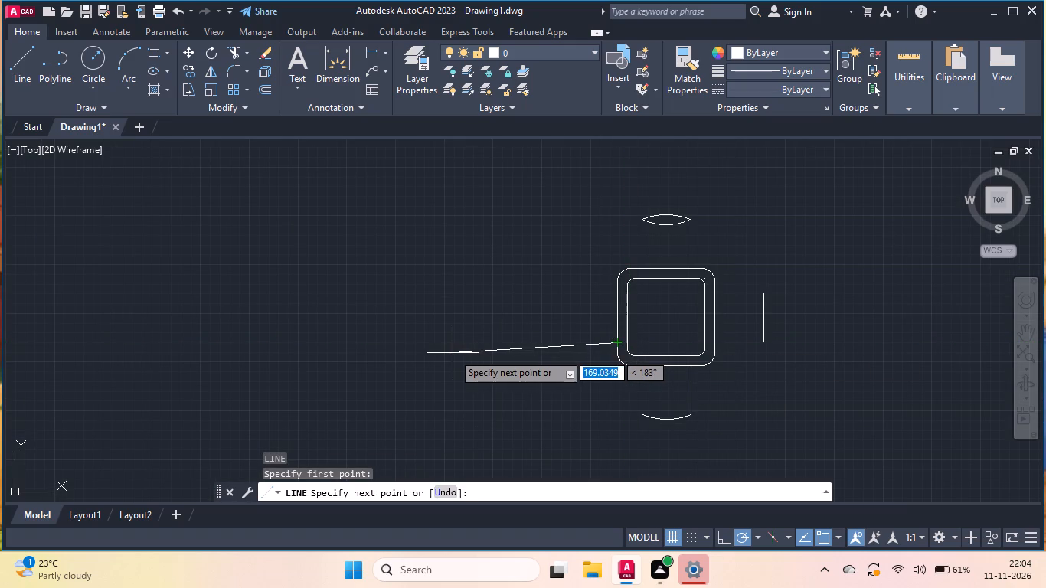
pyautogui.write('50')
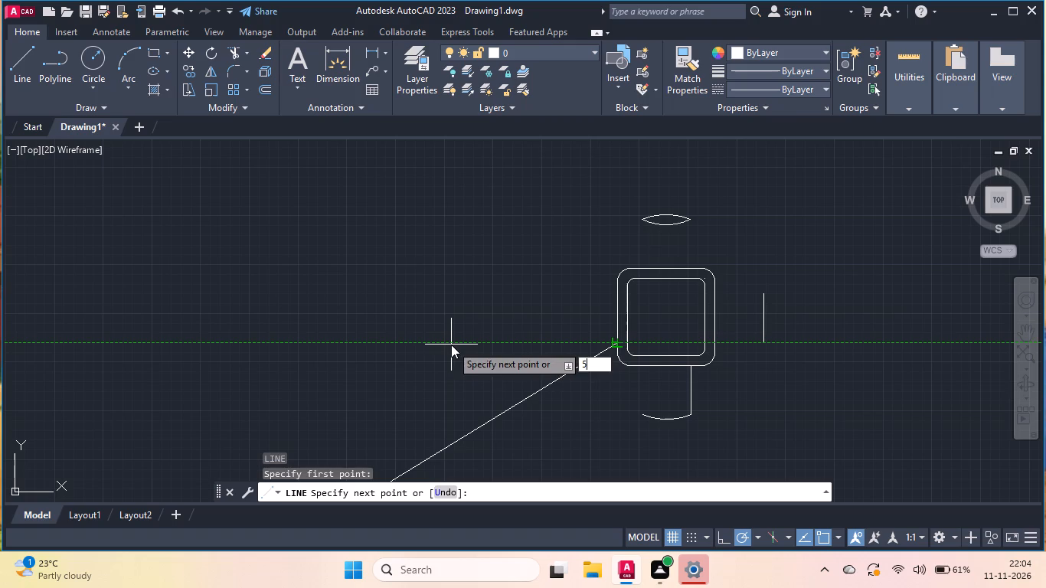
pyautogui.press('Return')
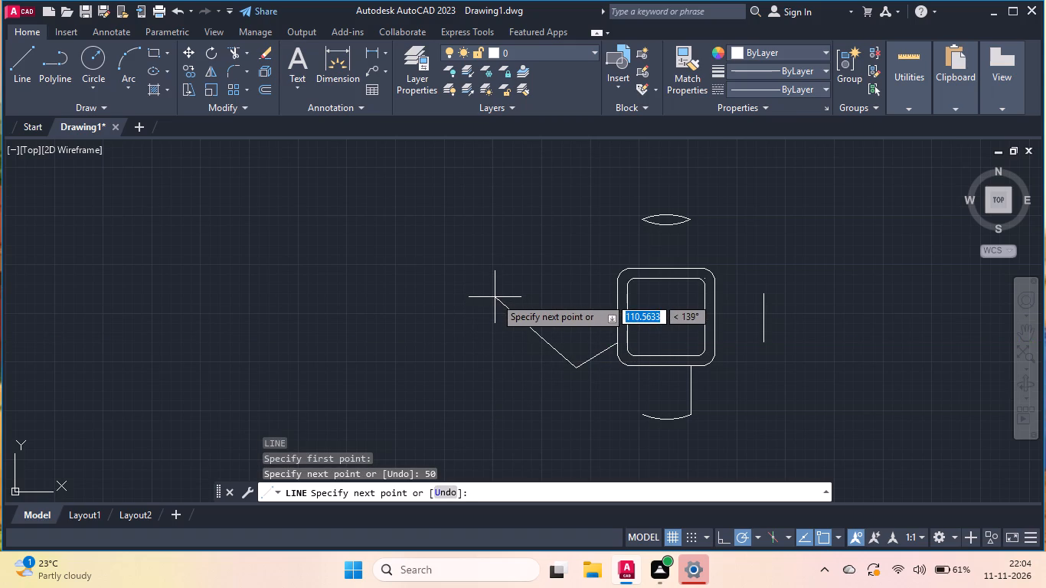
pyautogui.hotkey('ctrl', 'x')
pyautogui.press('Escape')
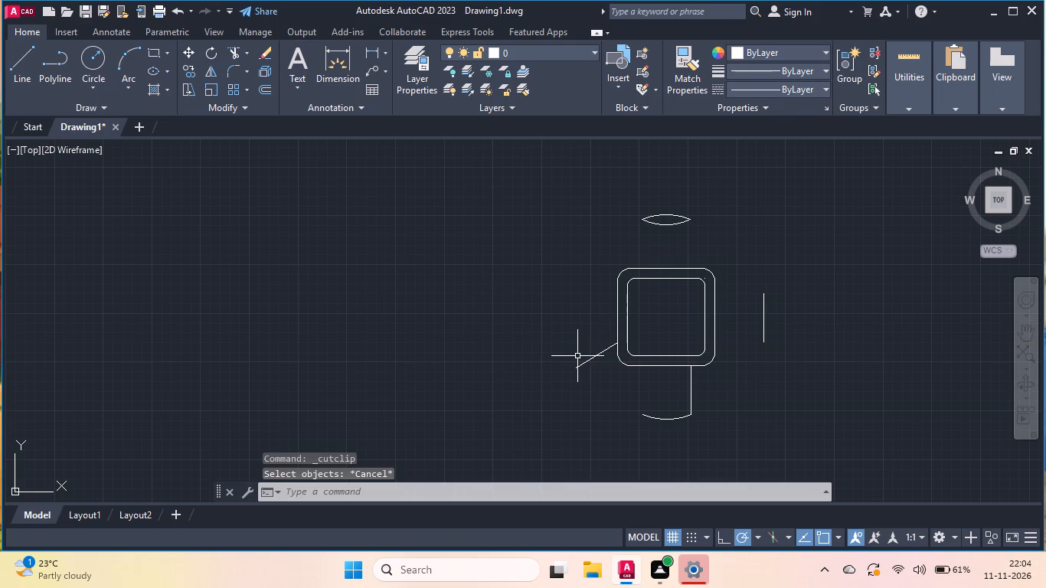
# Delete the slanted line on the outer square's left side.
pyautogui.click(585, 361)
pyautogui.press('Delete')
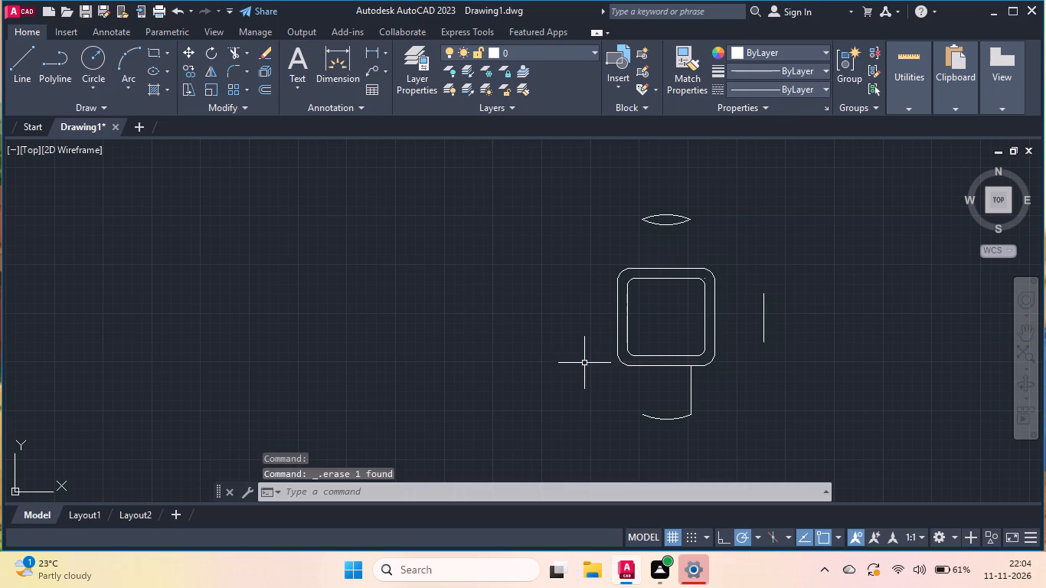
# Draw a horizontal 50 line leftward from the lower end of the outer square's left edge.
pyautogui.press('l')
pyautogui.press('Return')
pyautogui.click(616, 349)
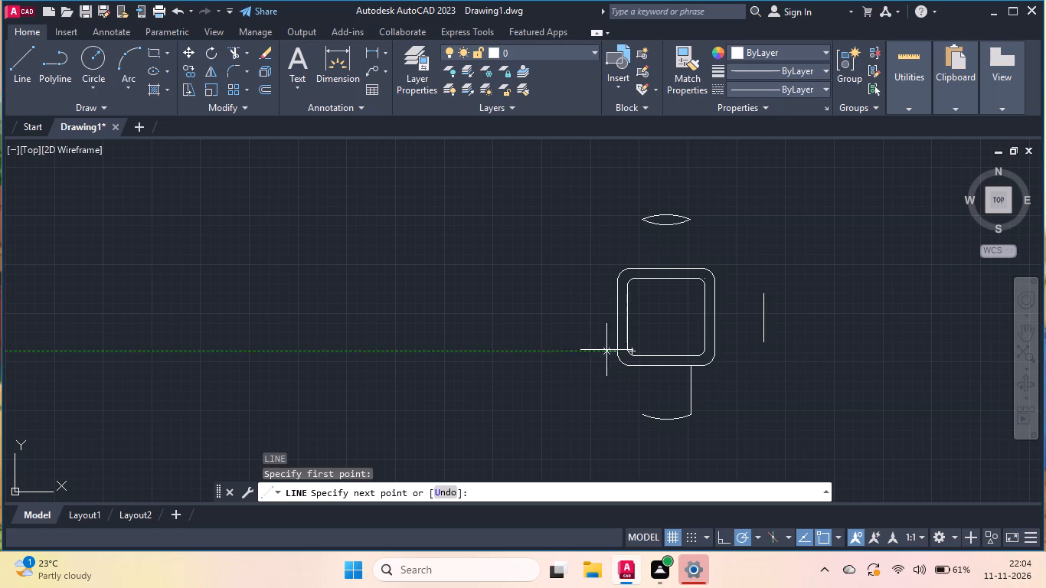
pyautogui.write('50')
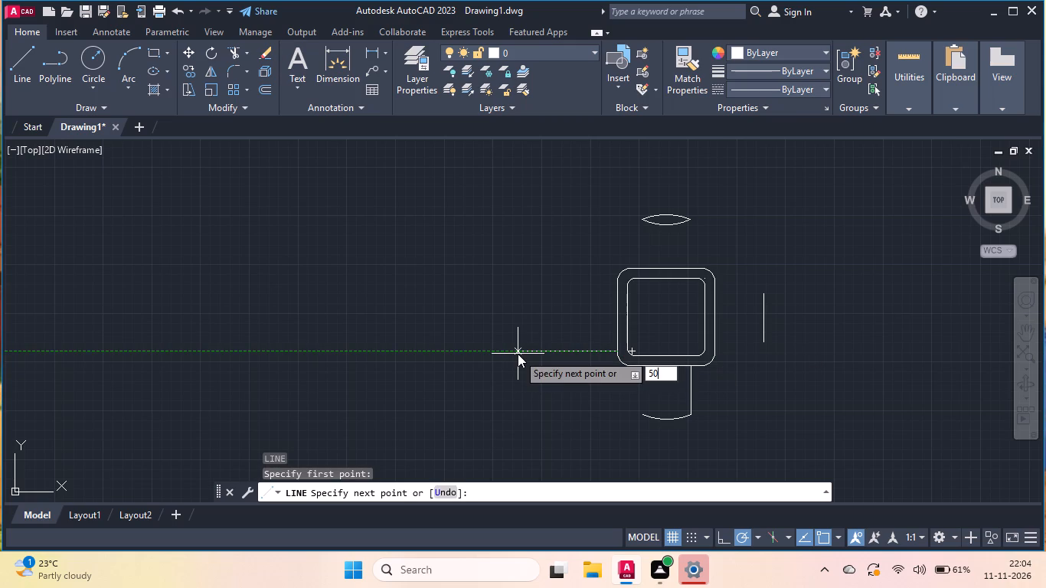
pyautogui.press('Return')
pyautogui.press('Return')
# Delete the remaining downward-curving mirrored arc above the square.
pyautogui.scroll(1, 559, 299)
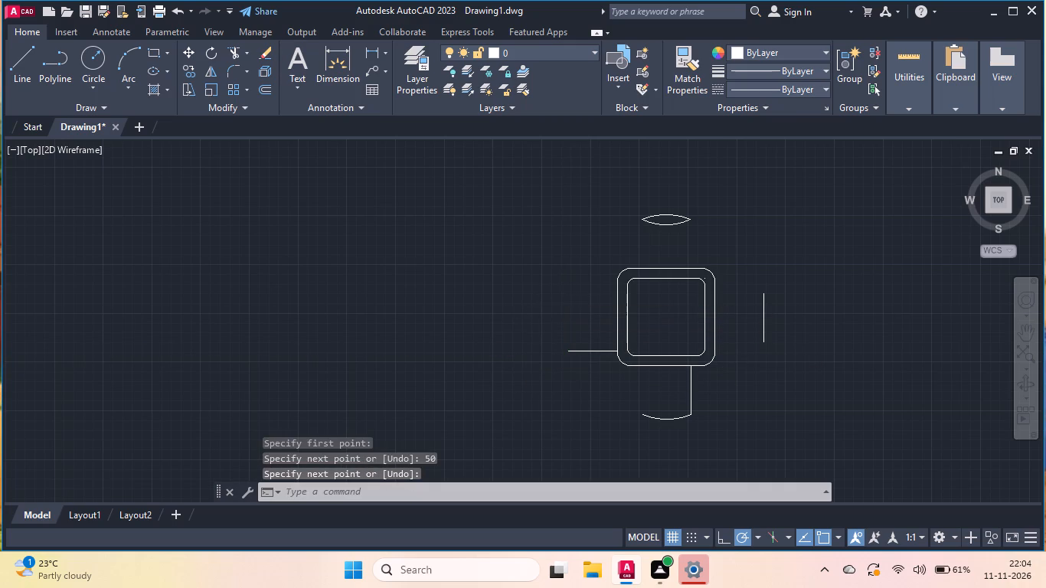
pyautogui.scroll(-1, 560, 304)
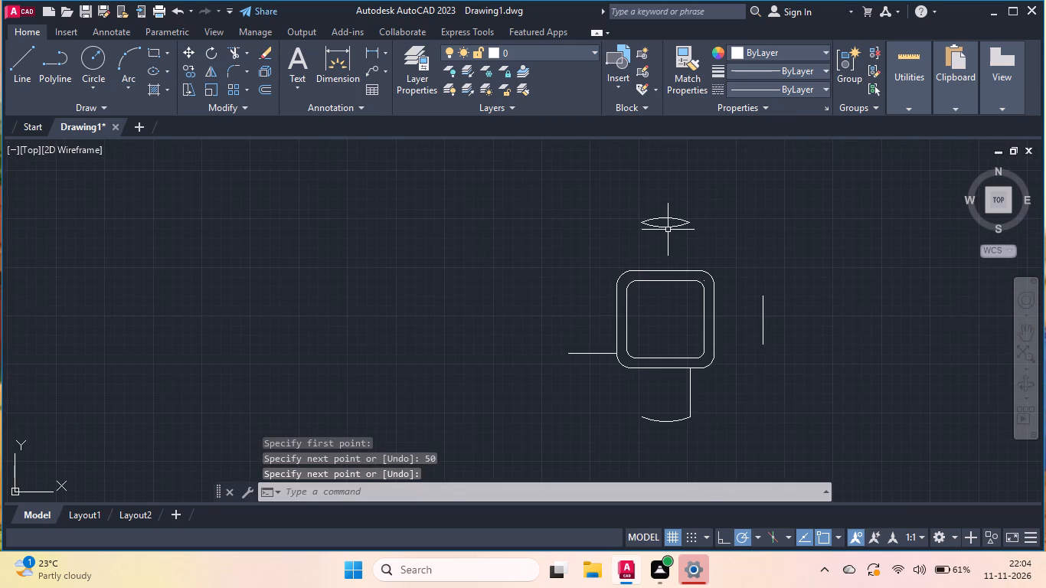
pyautogui.click(667, 225)
pyautogui.press('Delete')
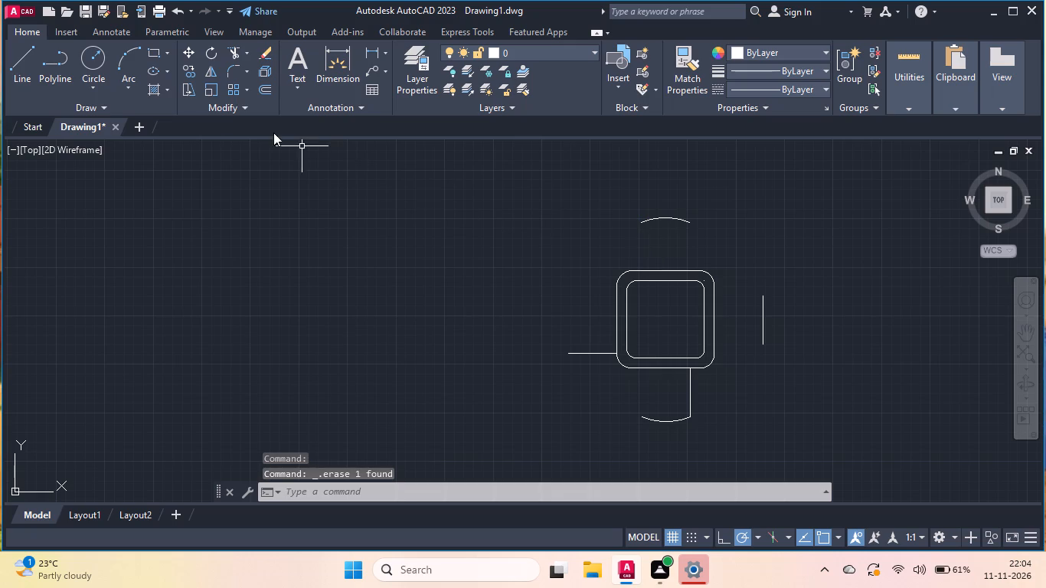
# Draw a three-point arc through the upper and lower ends of the vertical line right of the square, ending below and inward.
pyautogui.doubleClick(129, 54)
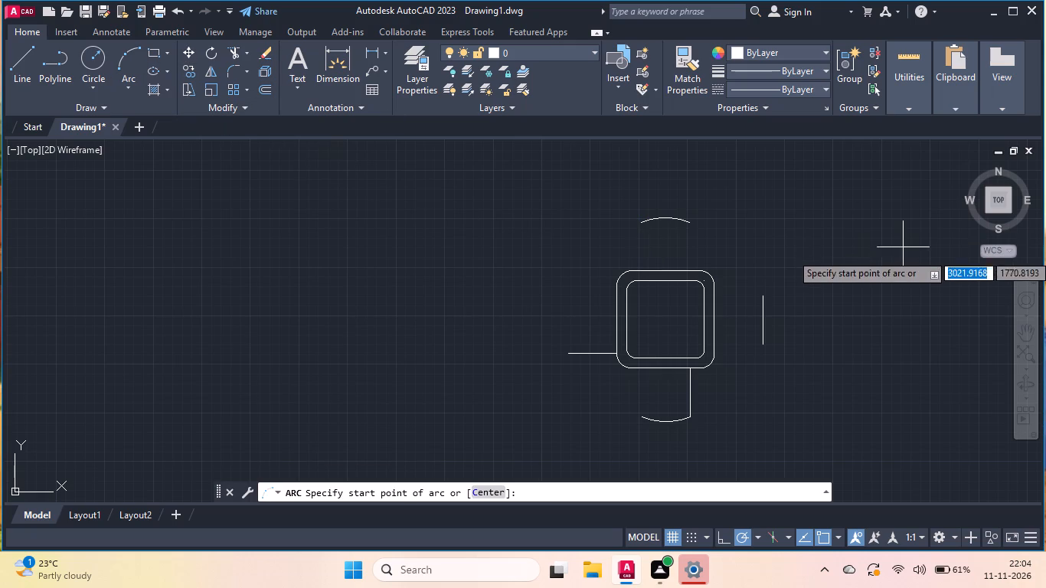
pyautogui.click(763, 294)
pyautogui.click(764, 343)
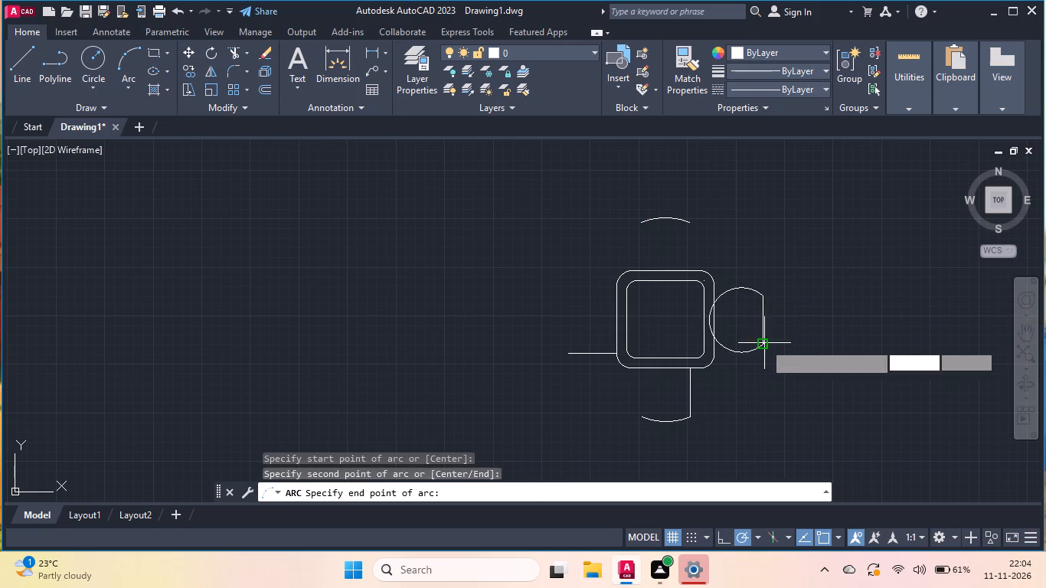
pyautogui.click(733, 367)
# Trim off the arc's tail below the vertical line, along with the vertical line itself, leaving only the outward-bulging arc.
pyautogui.doubleClick(237, 50)
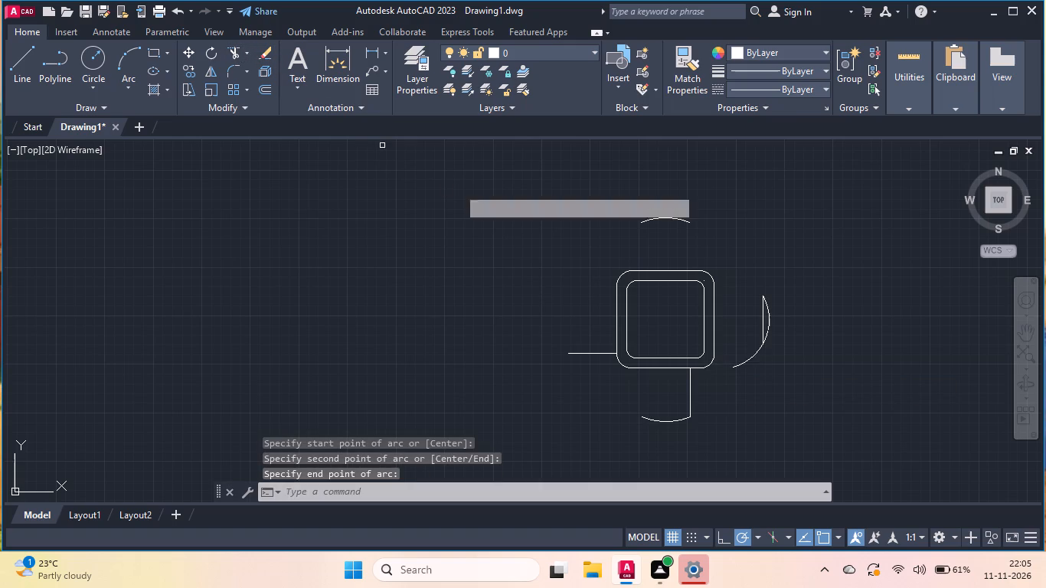
pyautogui.doubleClick(750, 354)
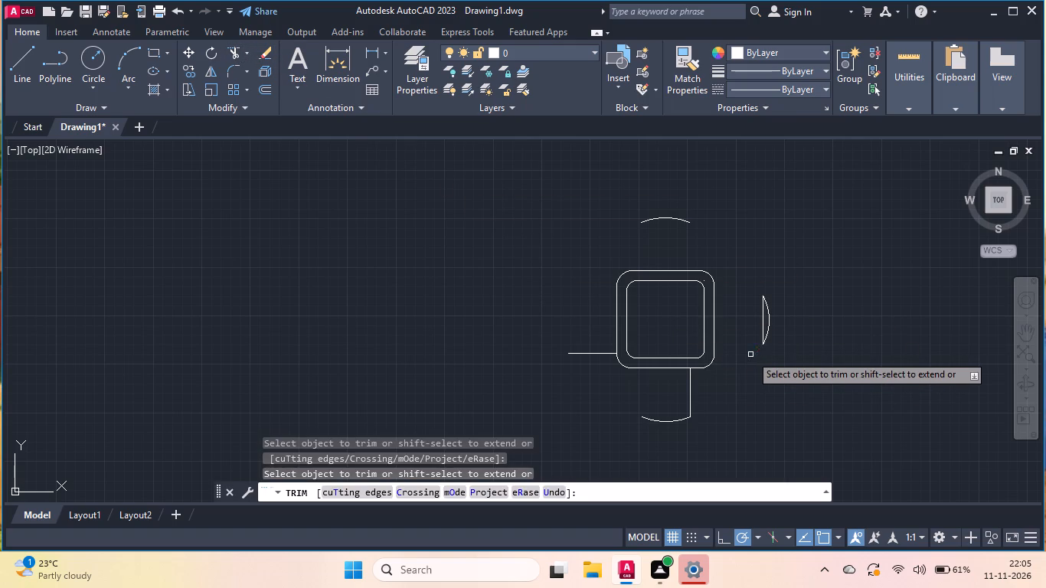
pyautogui.click(762, 322)
pyautogui.press('Return')
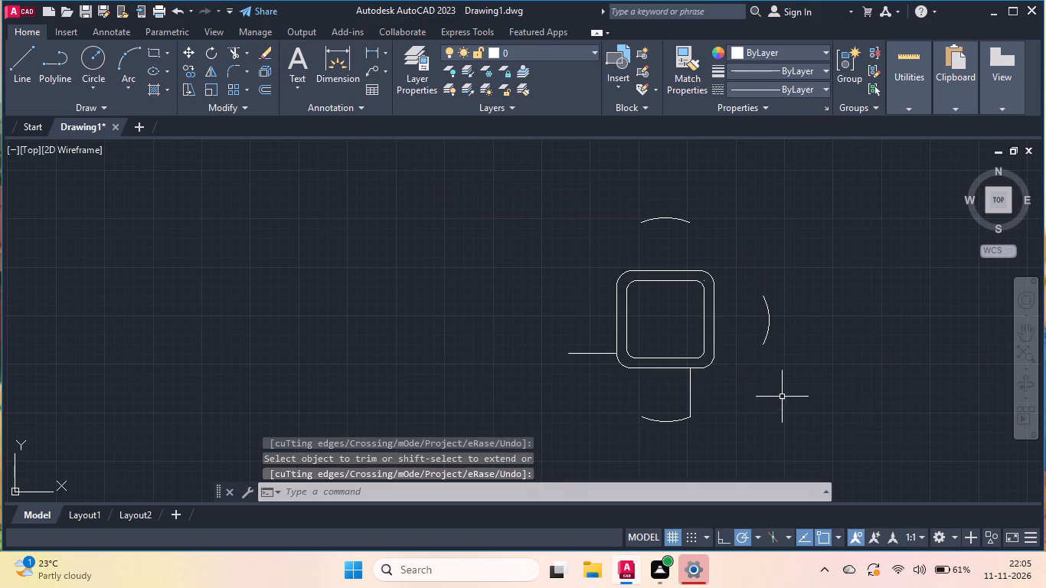
# Mirror the arc right of the square about a vertical line through its lower end, keeping the source arc.
pyautogui.click(774, 314)
pyautogui.click(753, 326)
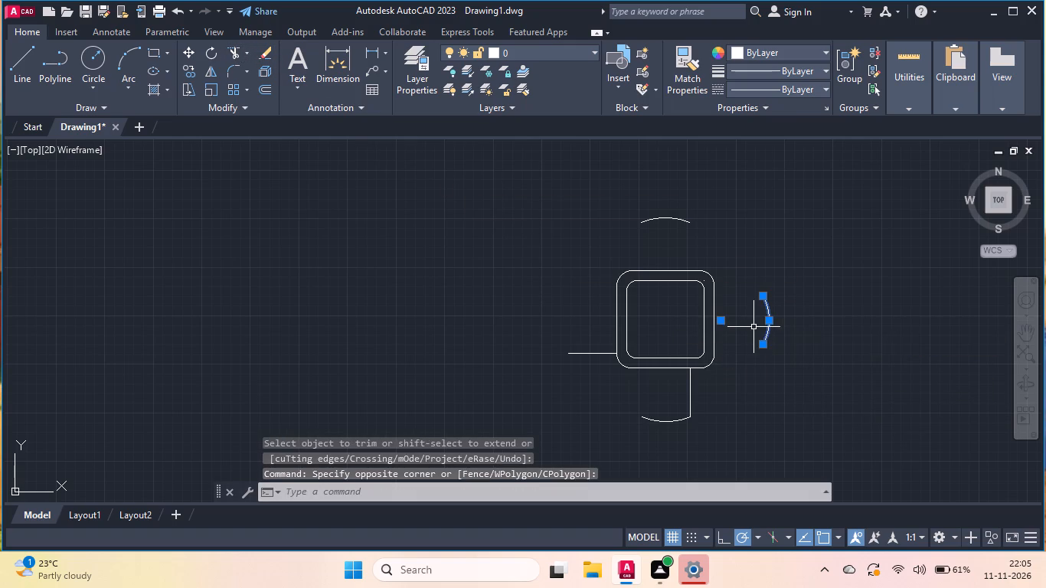
pyautogui.press('m')
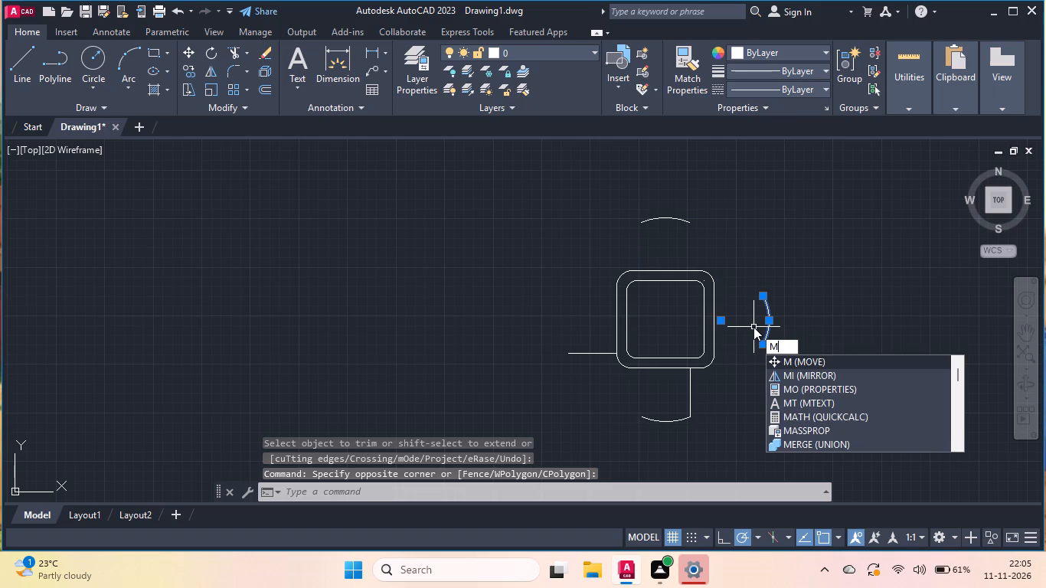
pyautogui.press('i')
pyautogui.press('Return')
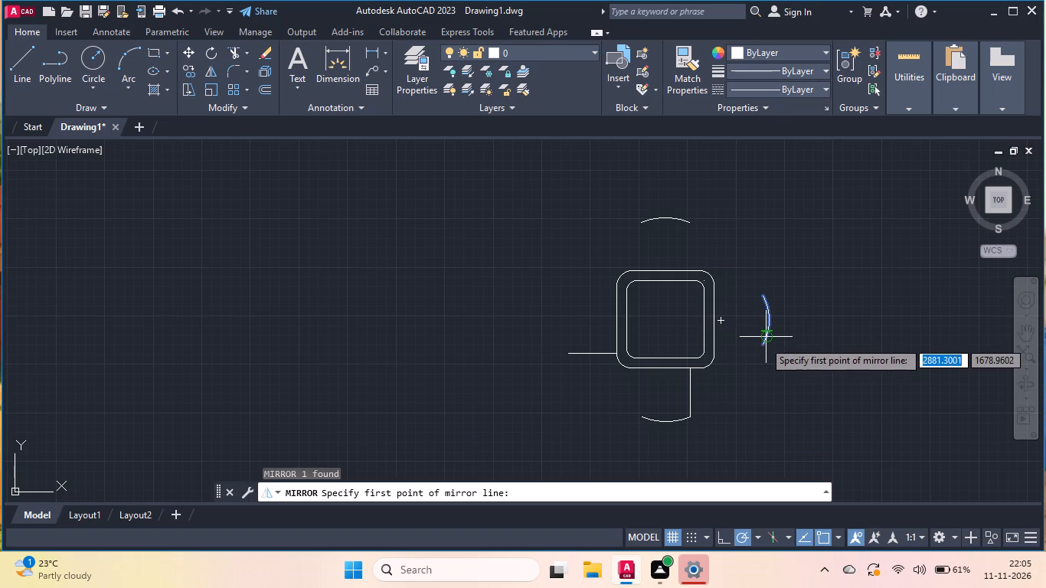
pyautogui.doubleClick(761, 347)
pyautogui.doubleClick(767, 380)
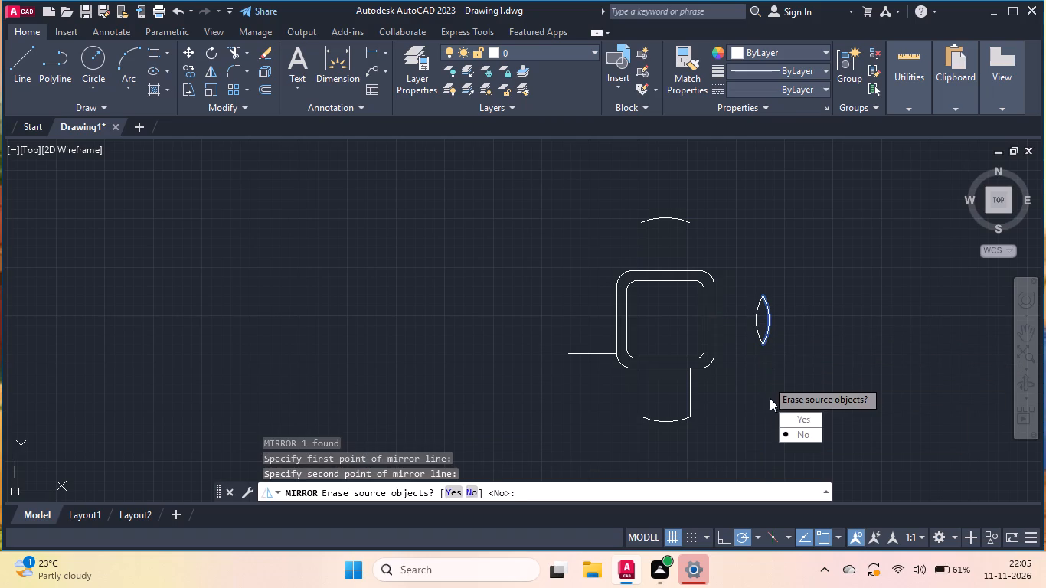
pyautogui.click(786, 433)
# Move the mirrored arc by its lower end straight across to the square's left side, above the horizontal line's outer end.
pyautogui.click(756, 324)
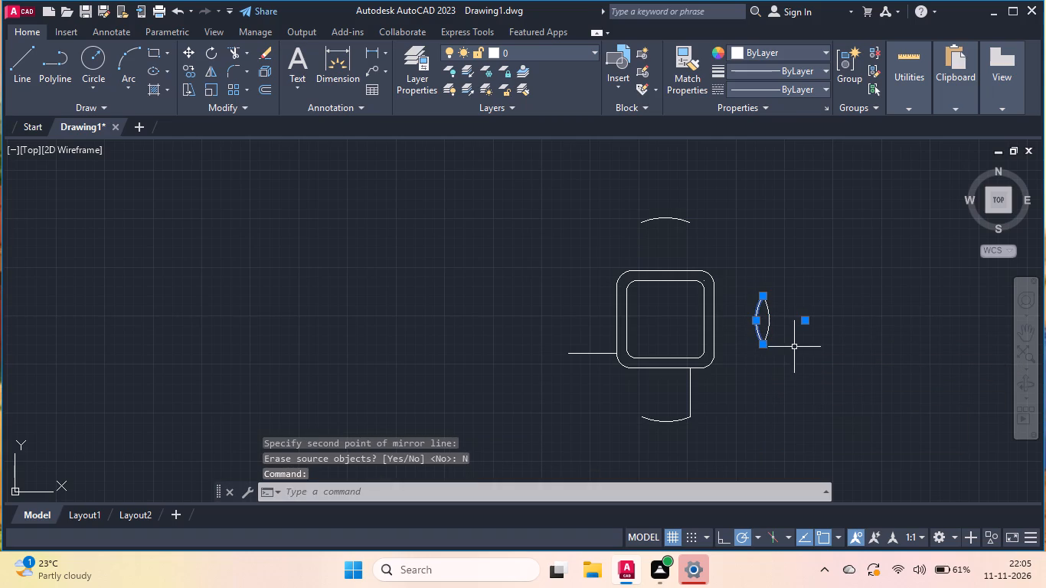
pyautogui.press('m')
pyautogui.press('Return')
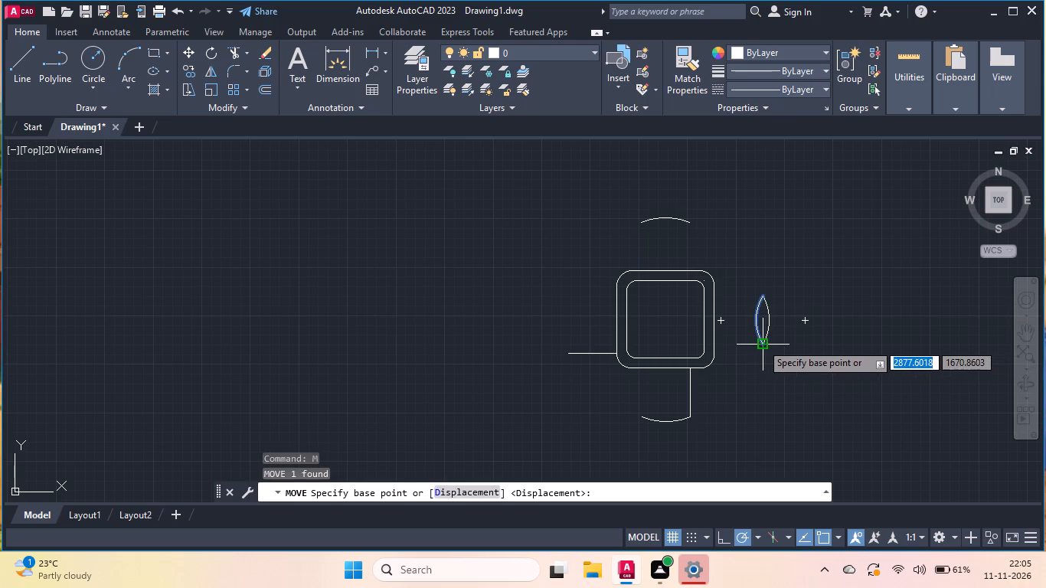
pyautogui.doubleClick(761, 343)
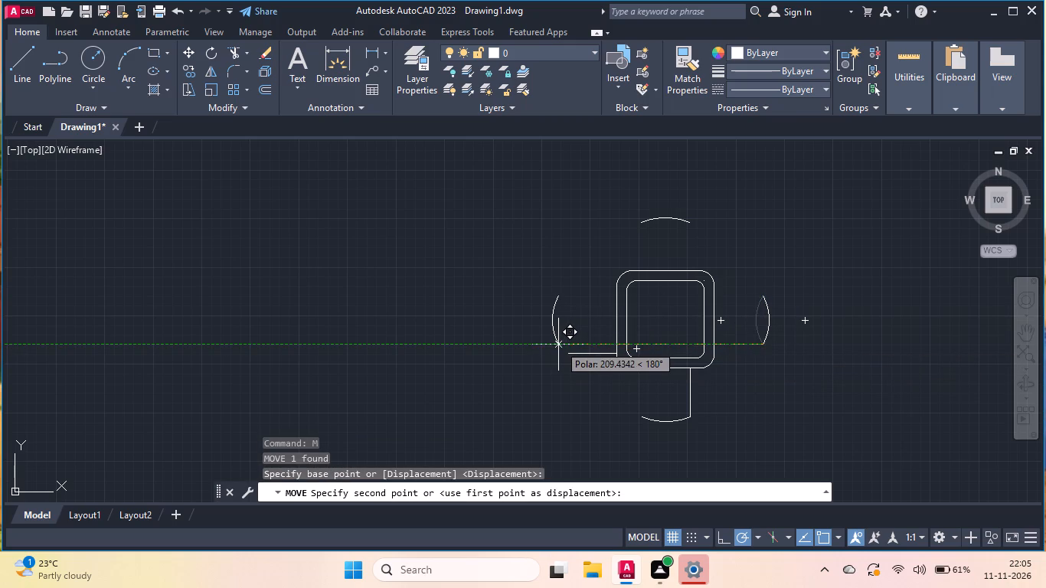
pyautogui.scroll(2, 558, 344)
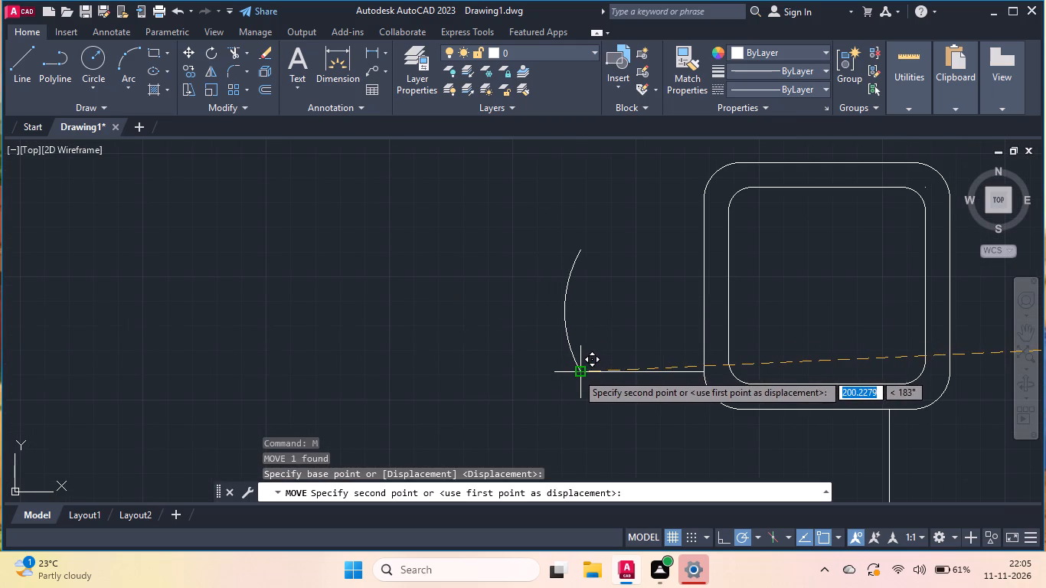
pyautogui.click(574, 346)
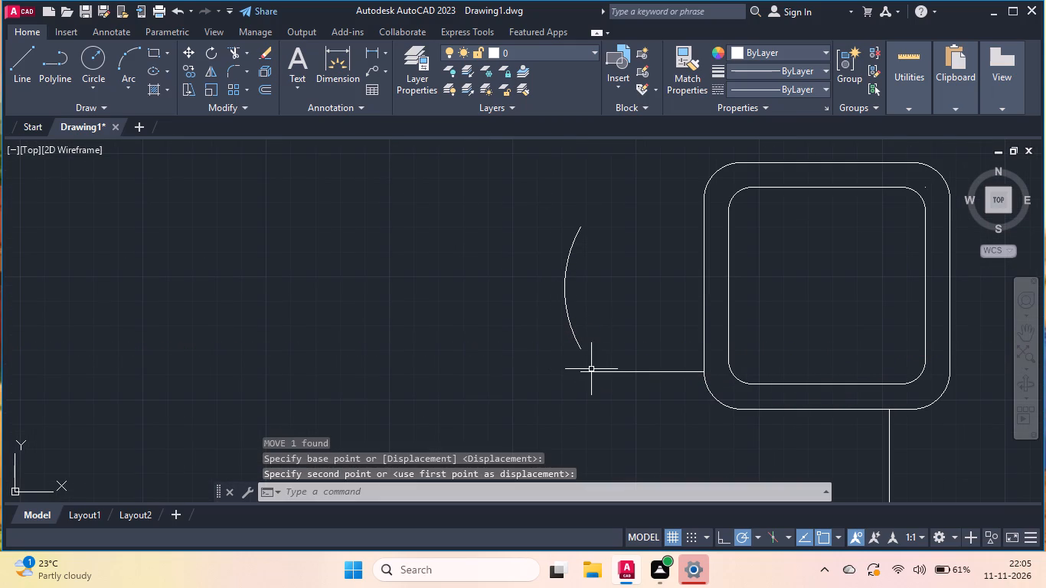
# Delete the horizontal line extending from the outer square's left edge.
pyautogui.click(596, 374)
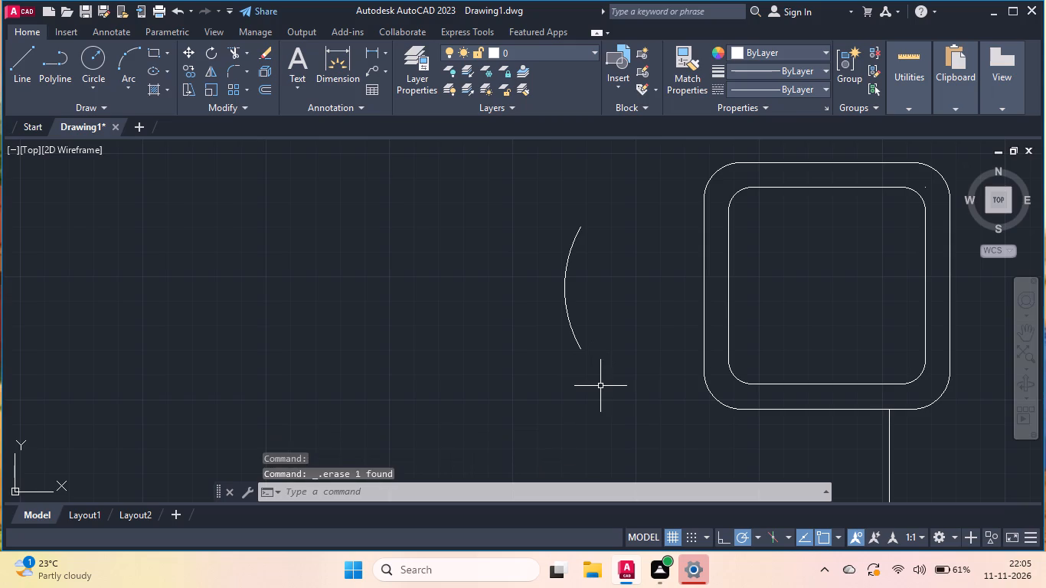
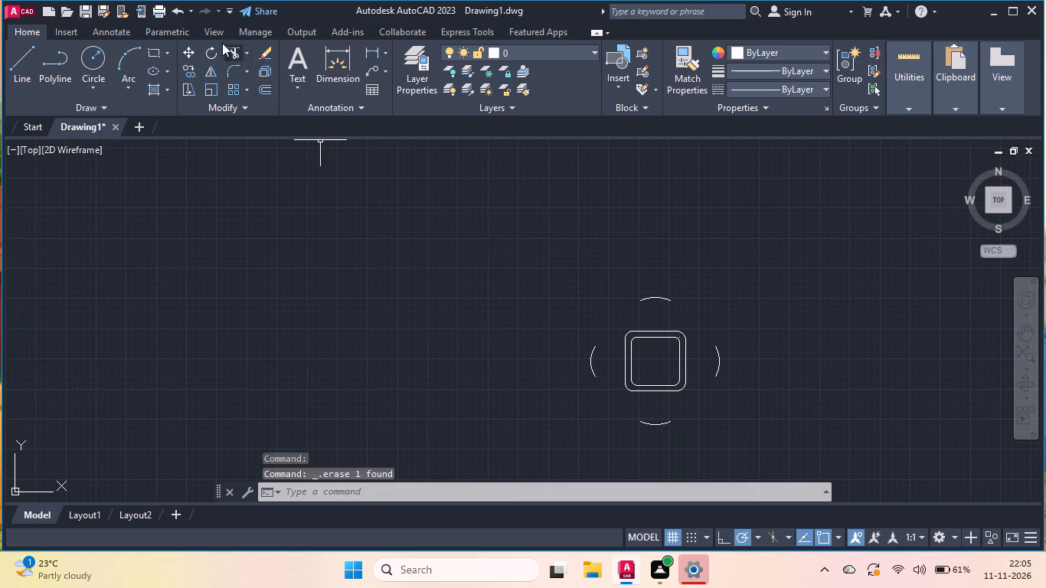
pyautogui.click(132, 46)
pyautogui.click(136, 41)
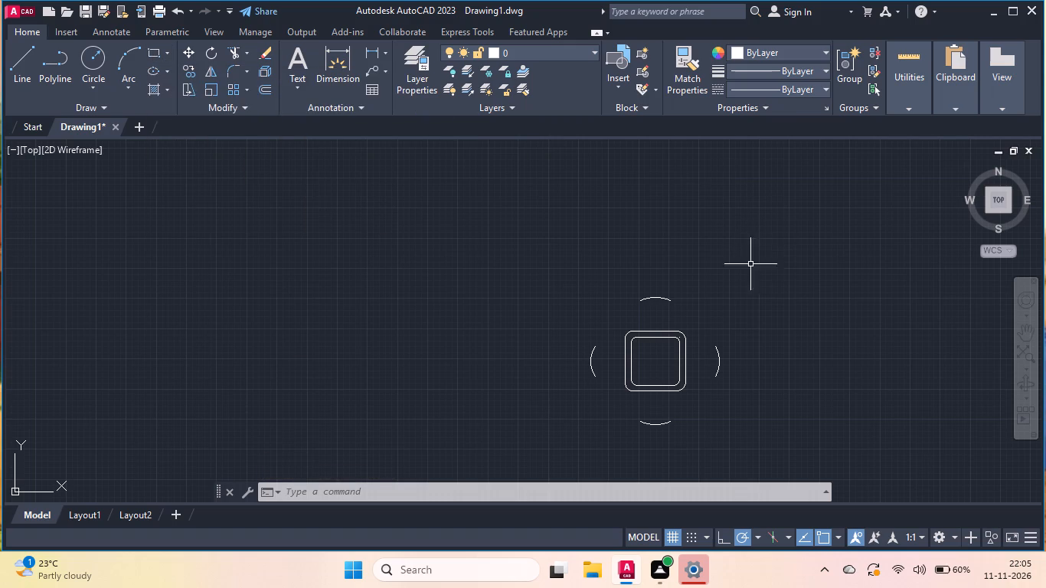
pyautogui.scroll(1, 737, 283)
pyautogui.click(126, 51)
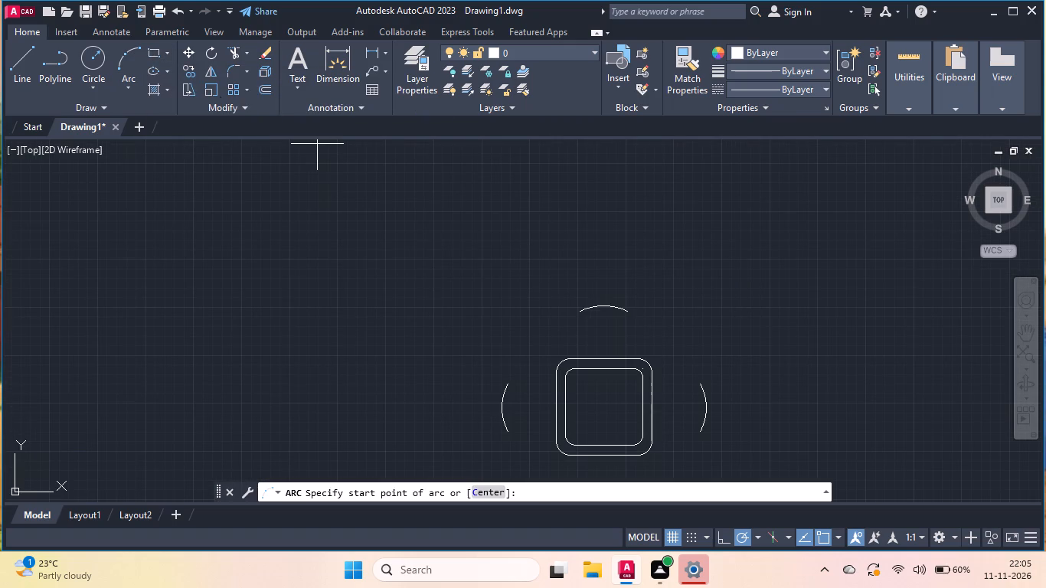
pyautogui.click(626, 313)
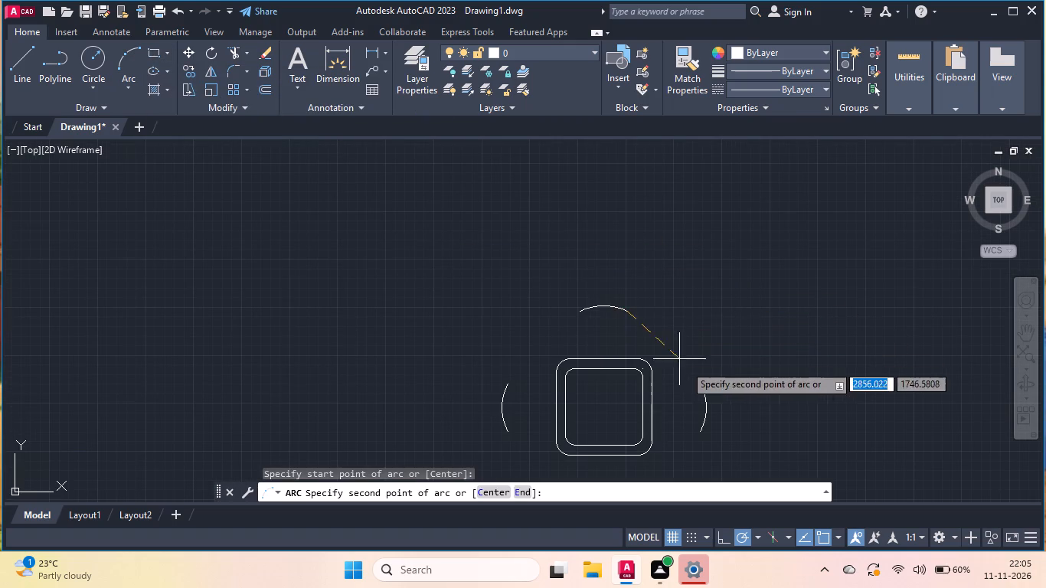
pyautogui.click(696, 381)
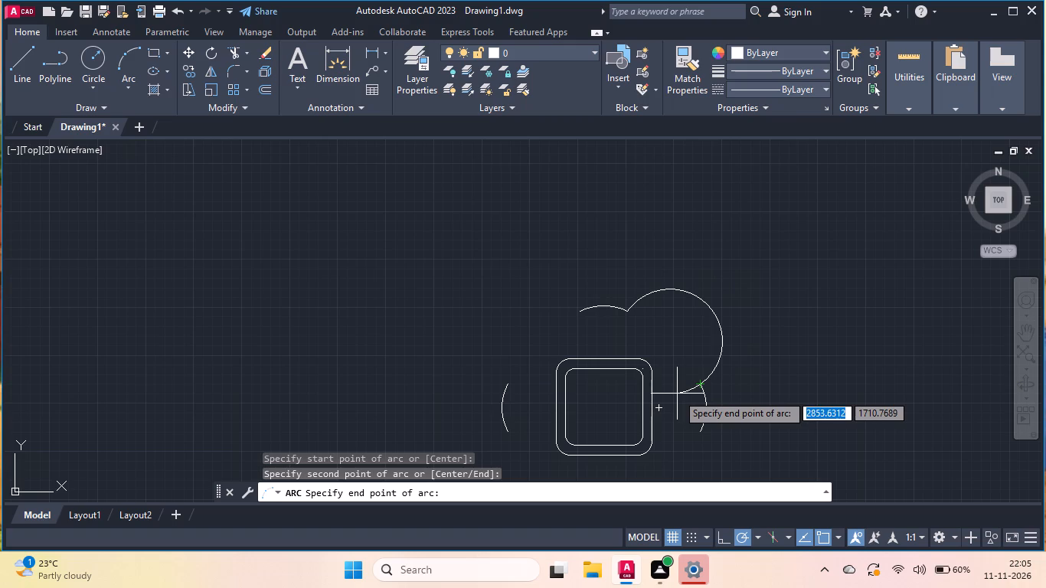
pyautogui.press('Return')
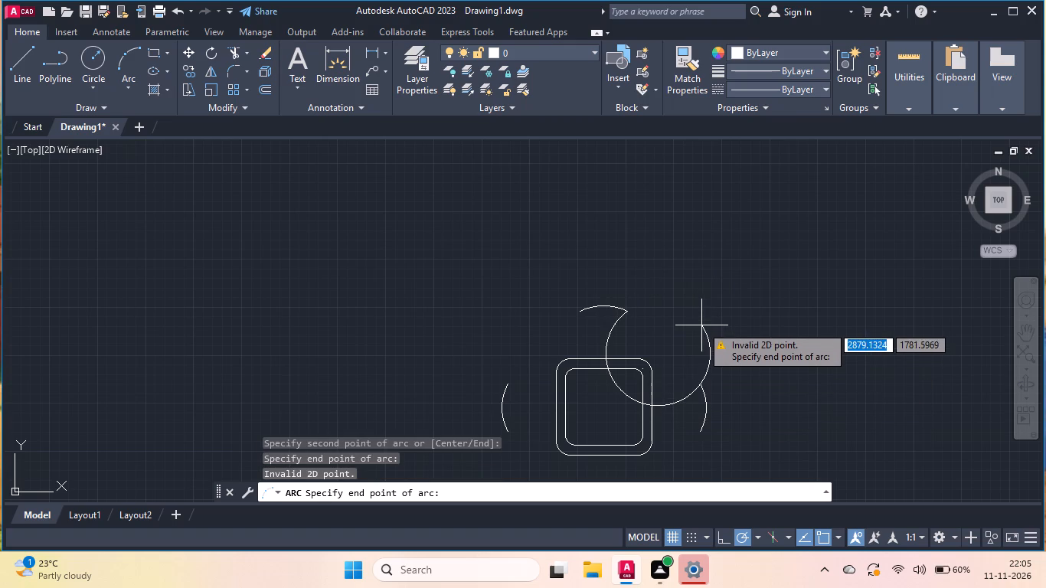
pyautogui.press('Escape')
# Draw a line from the right end of the arc above the square, sloping gently up and outward to the right.
pyautogui.press('l')
pyautogui.press('Return')
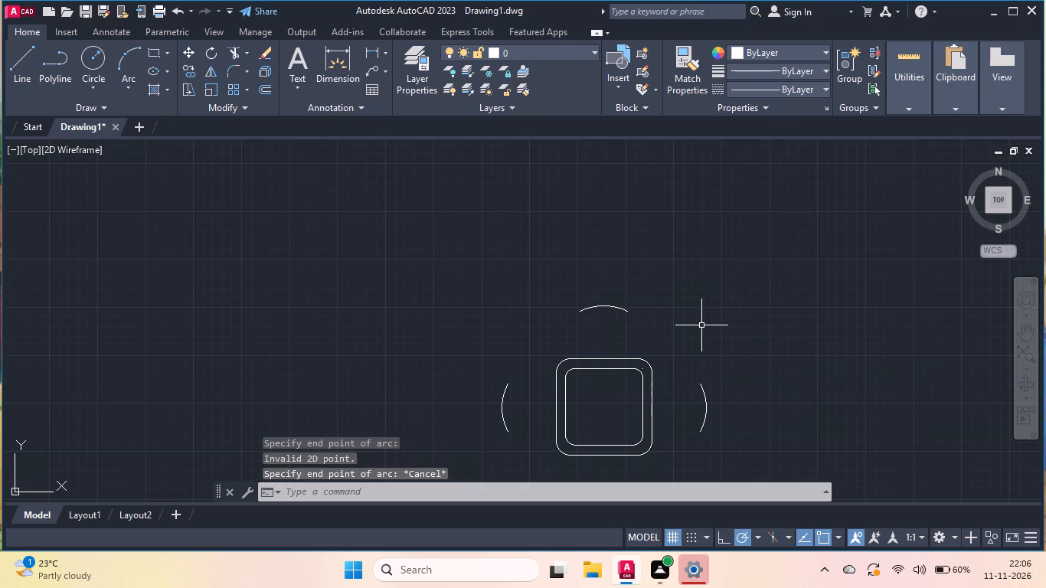
pyautogui.doubleClick(629, 311)
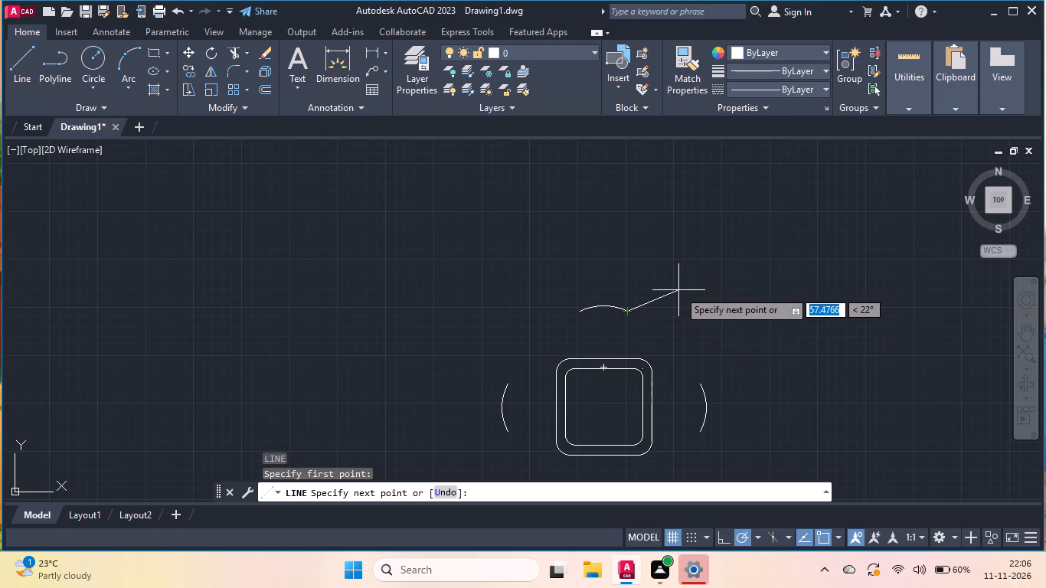
pyautogui.click(691, 291)
pyautogui.press('Return')
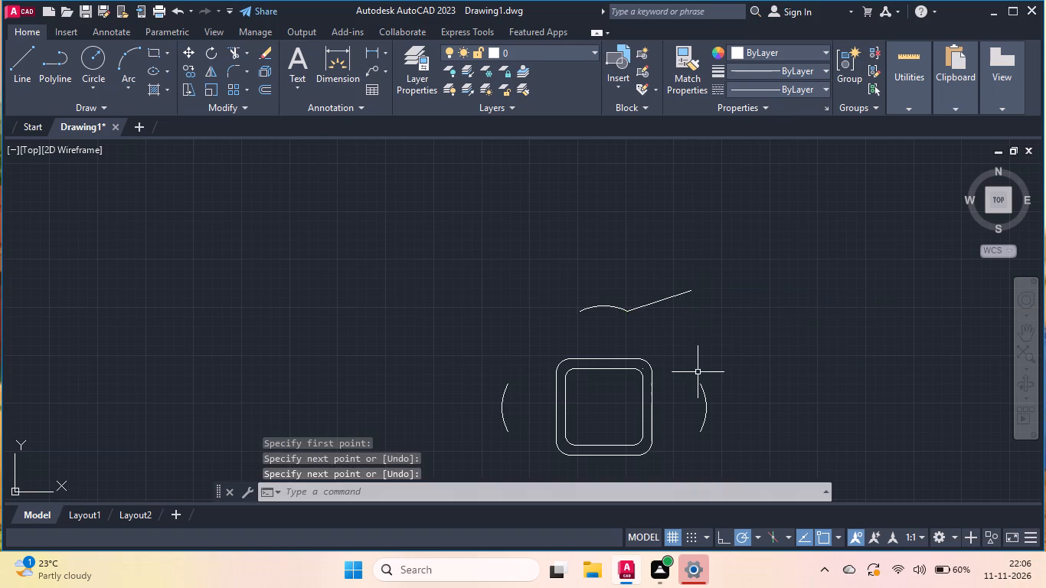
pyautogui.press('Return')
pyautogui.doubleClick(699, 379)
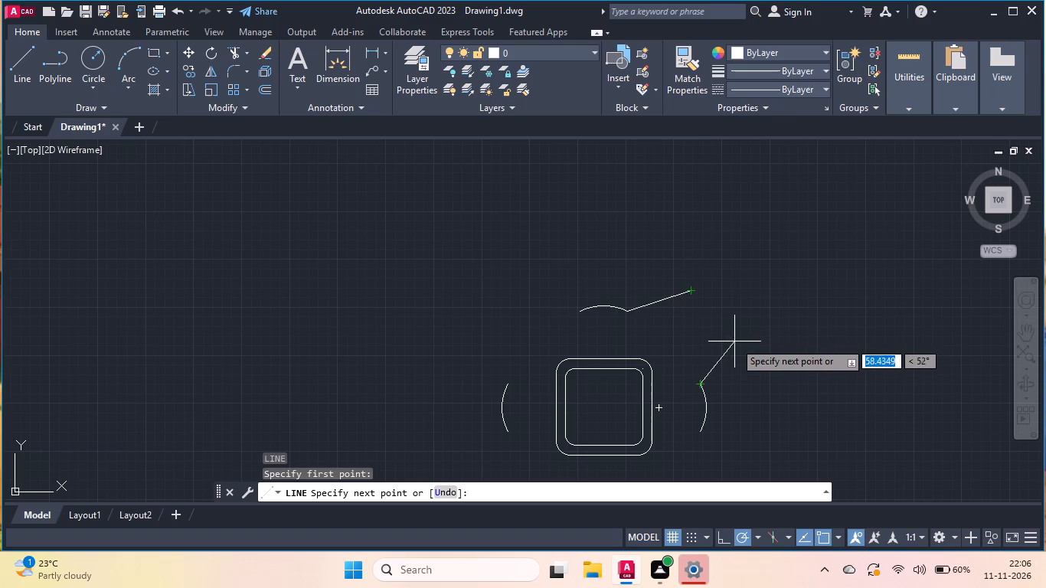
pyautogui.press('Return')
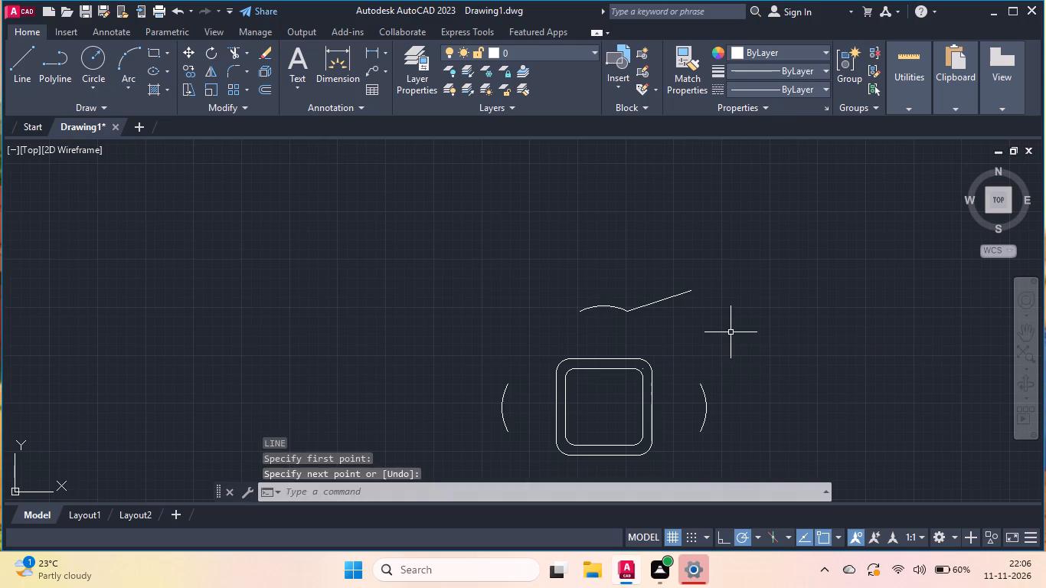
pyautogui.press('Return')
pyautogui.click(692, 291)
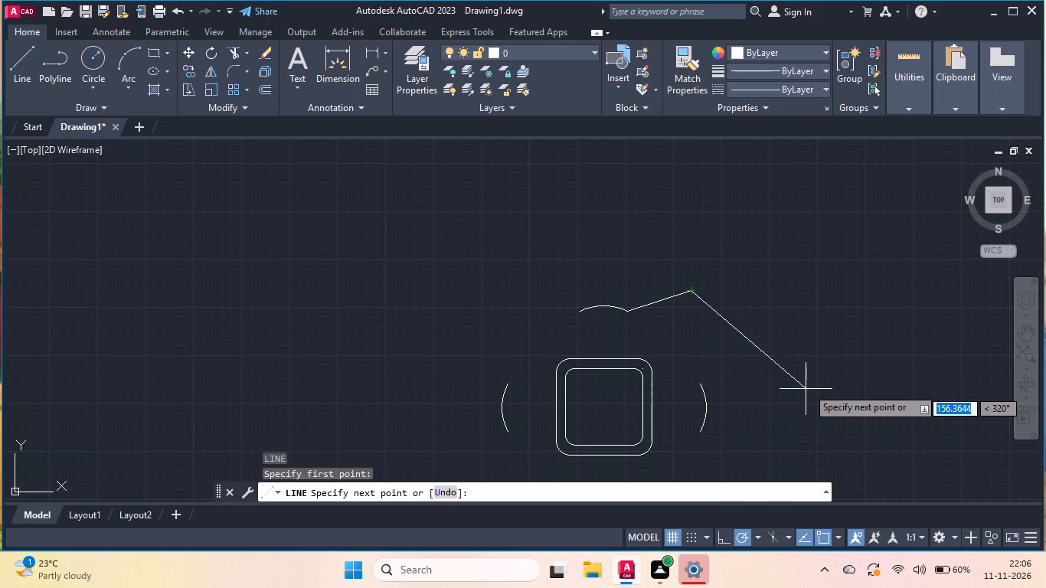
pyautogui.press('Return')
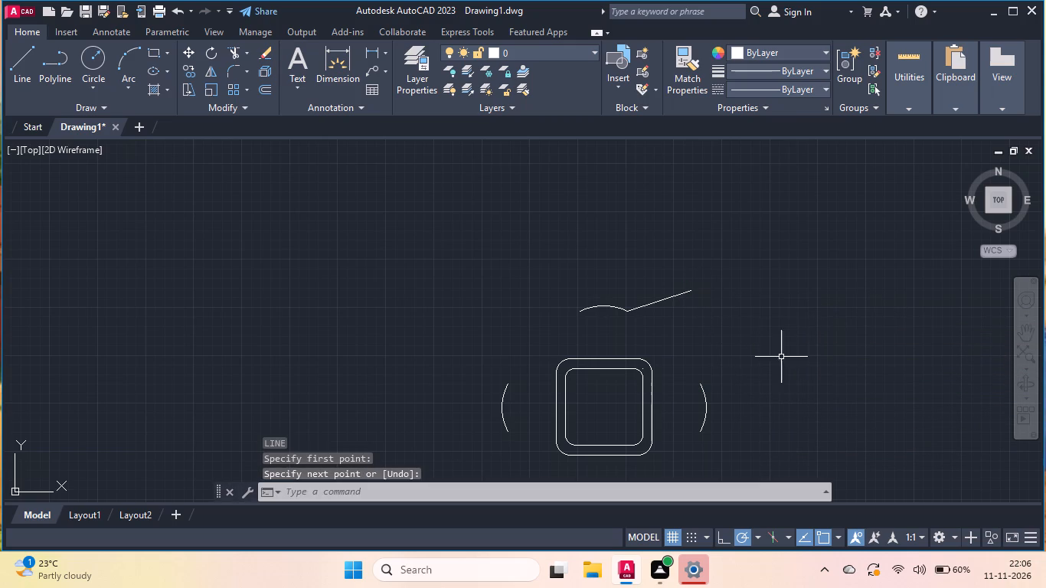
# Draw a line about 64 long at about 63° from the upper end of the arc right of the square.
pyautogui.press('Return')
pyautogui.click(703, 385)
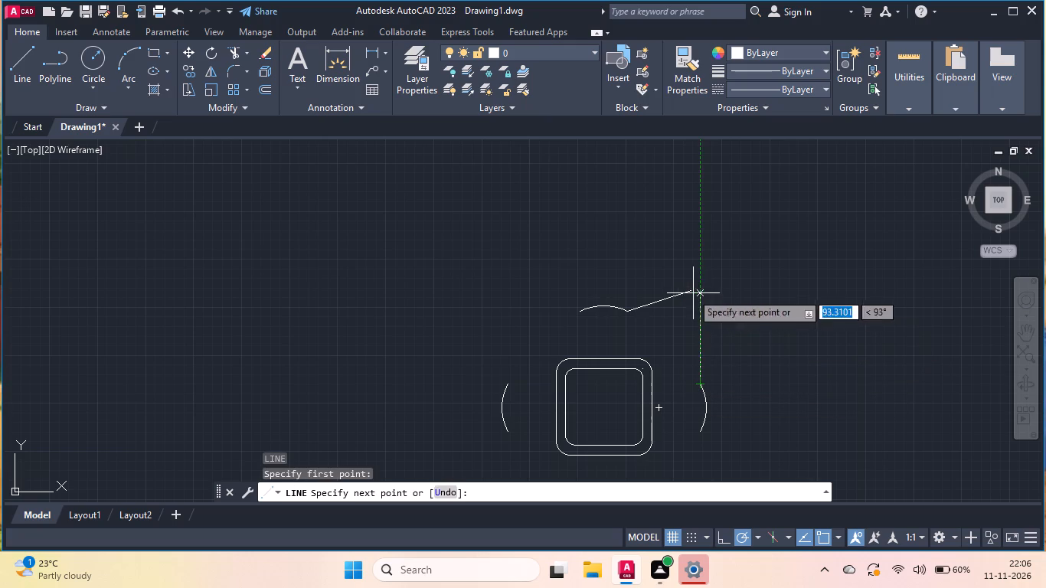
pyautogui.click(727, 329)
pyautogui.press('Return')
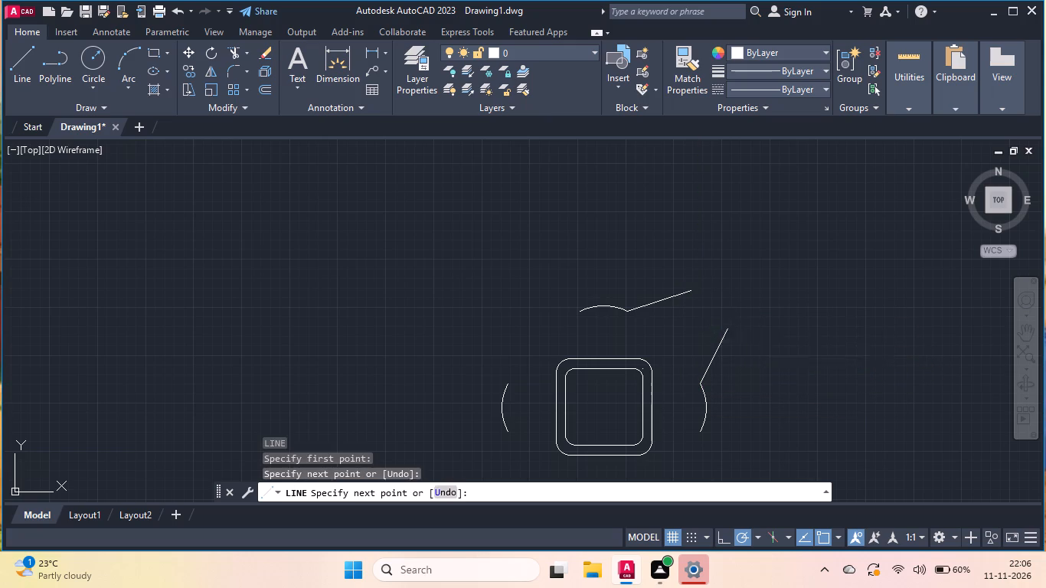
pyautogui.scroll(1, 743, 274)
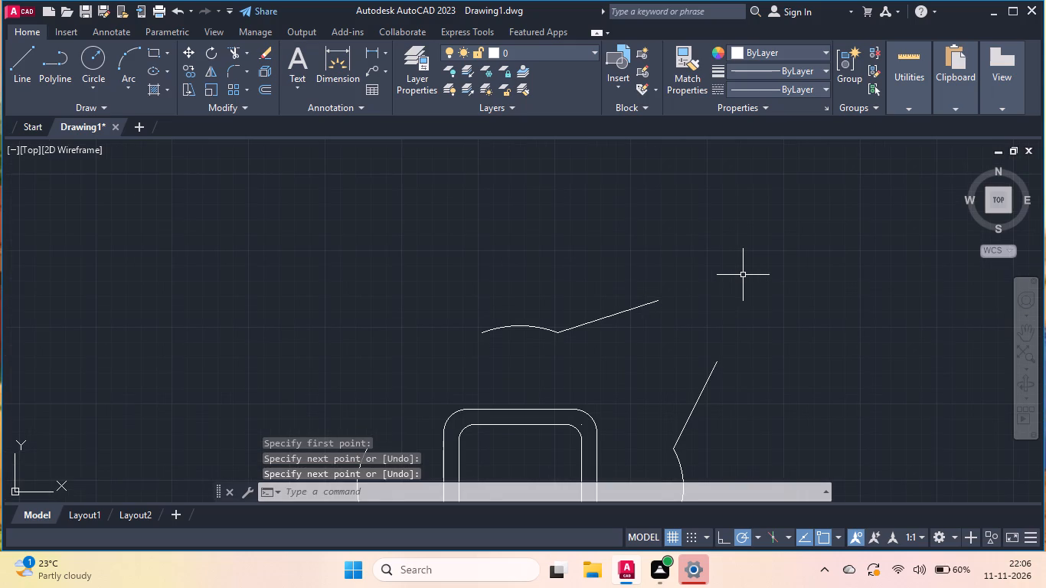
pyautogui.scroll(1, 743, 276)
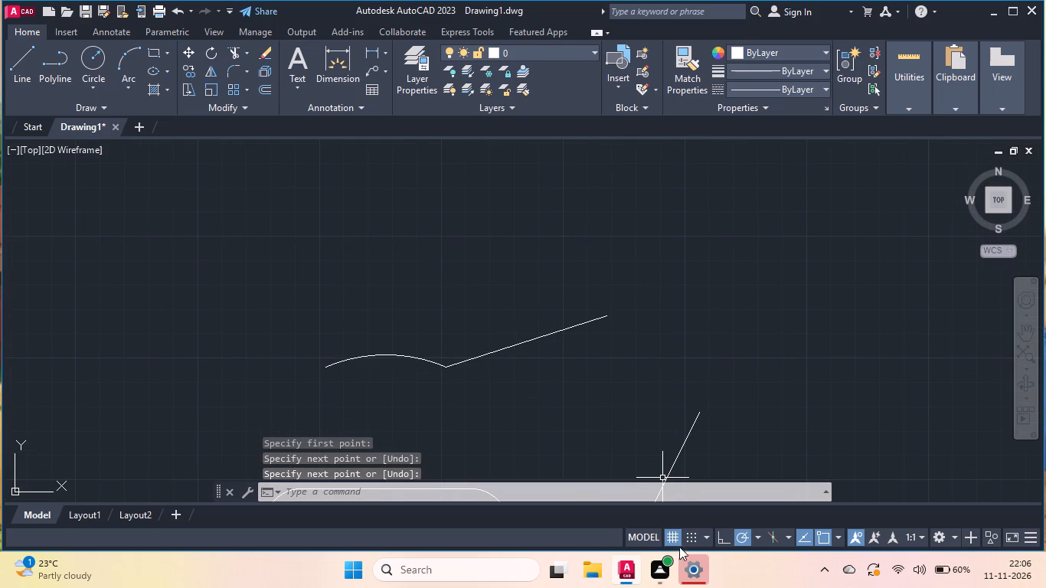
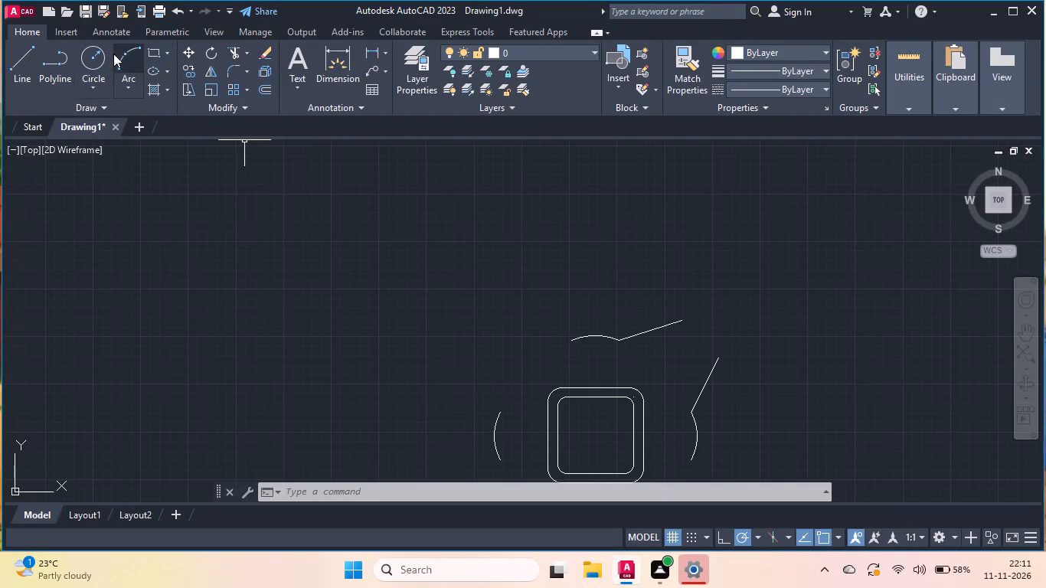
# Draw a three-point arc from the outer end of the gently sloping line through the steep line's upper end, finishing on the steep line.
pyautogui.click(127, 57)
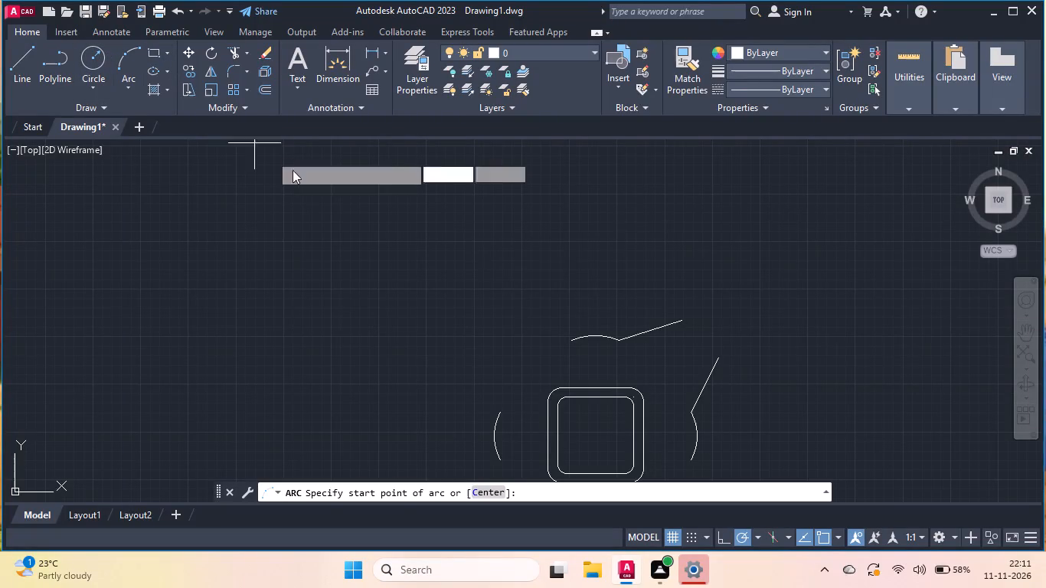
pyautogui.click(685, 320)
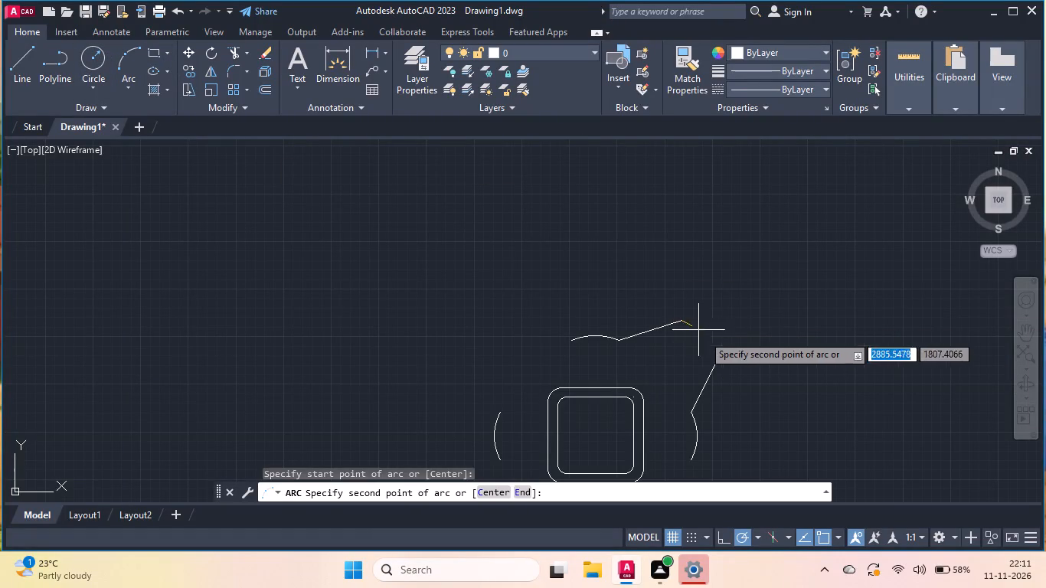
pyautogui.click(719, 358)
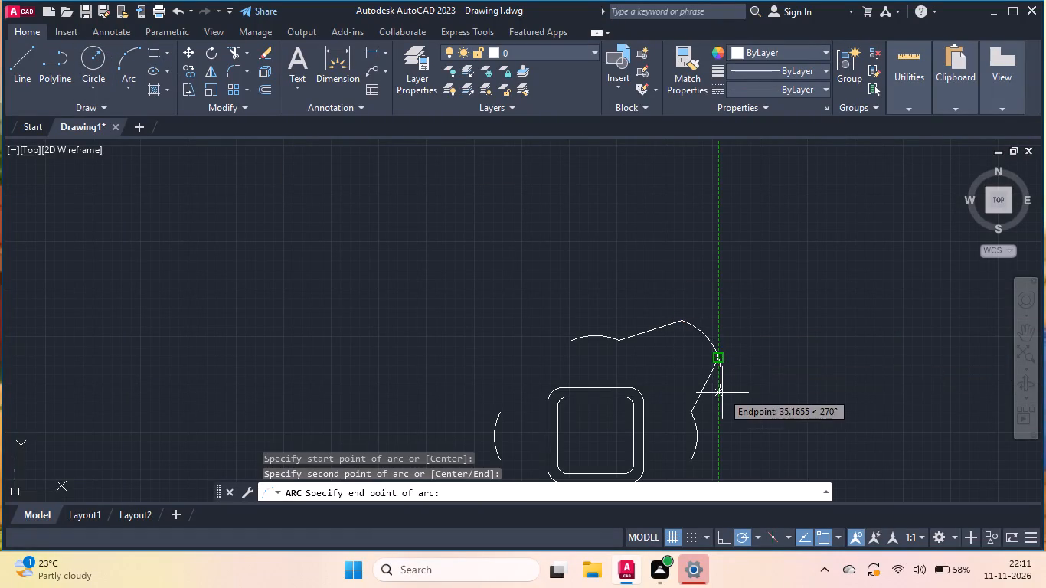
pyautogui.click(715, 377)
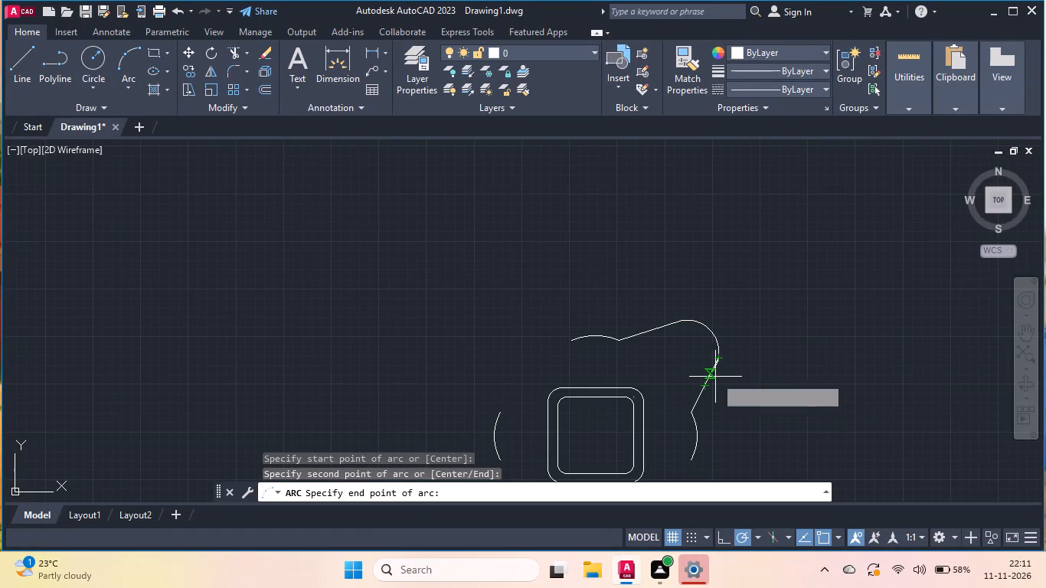
# Trim off the arc's tail that runs past the upper end of the steep line.
pyautogui.scroll(-1, 747, 338)
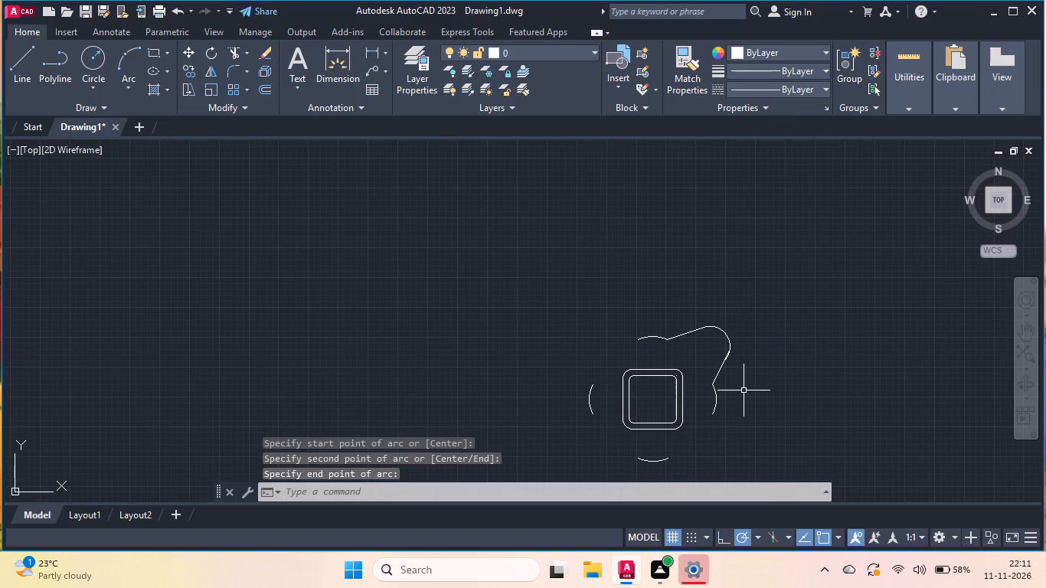
pyautogui.scroll(5, 734, 368)
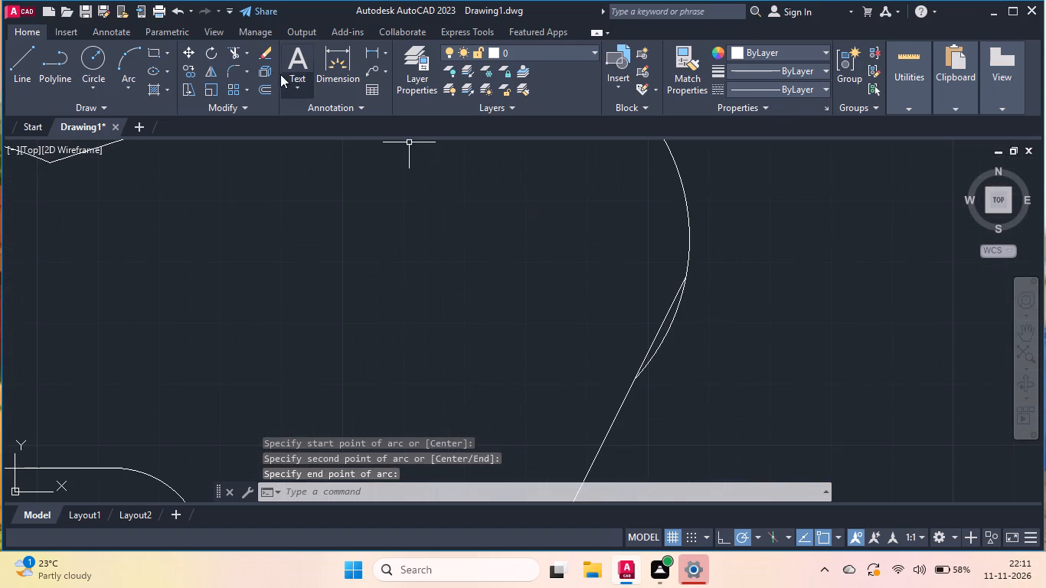
pyautogui.doubleClick(222, 44)
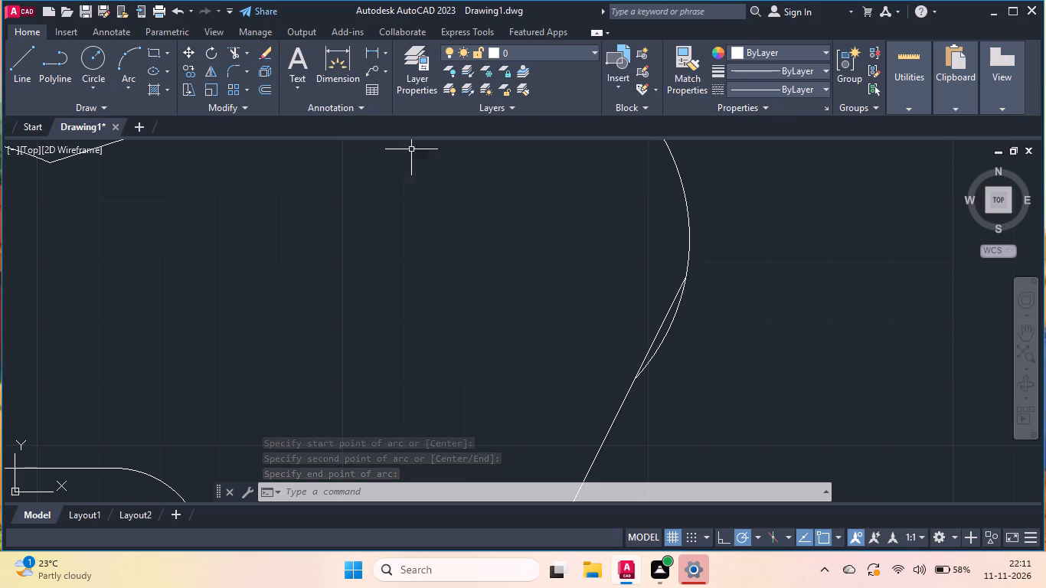
pyautogui.click(235, 51)
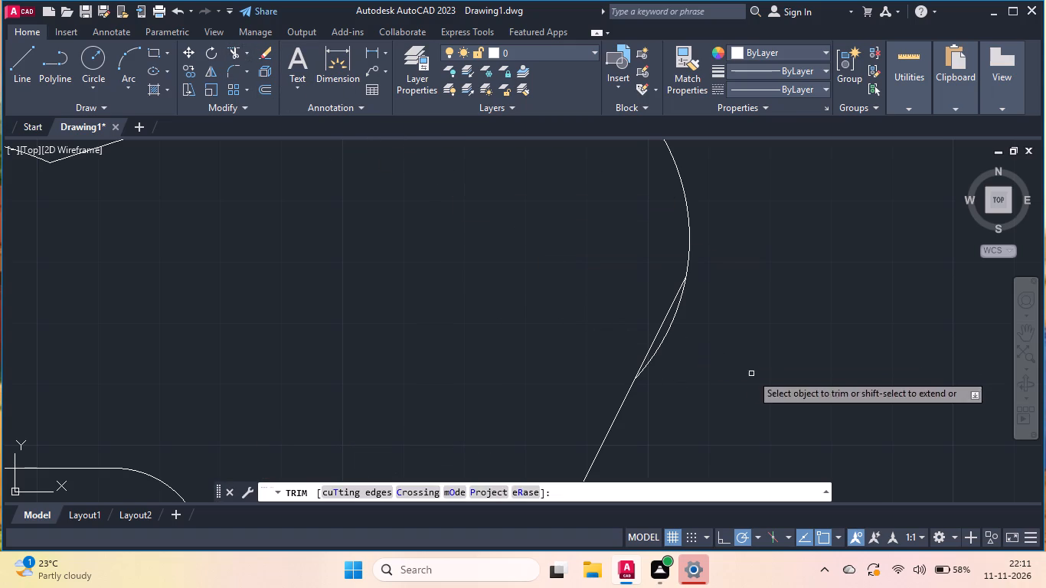
pyautogui.click(672, 322)
pyautogui.scroll(-2, 795, 354)
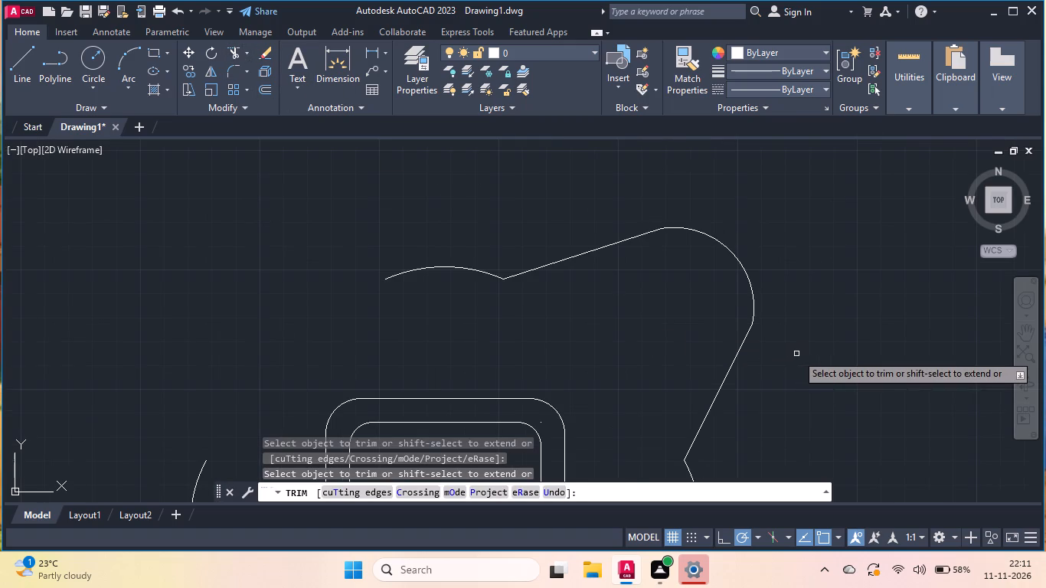
pyautogui.scroll(-2, 796, 354)
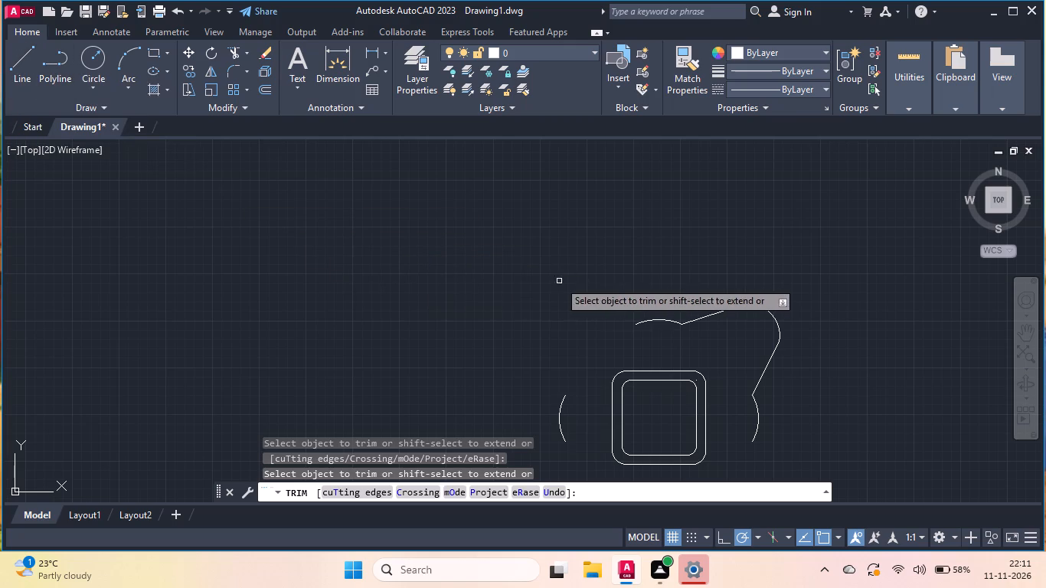
pyautogui.press('Escape')
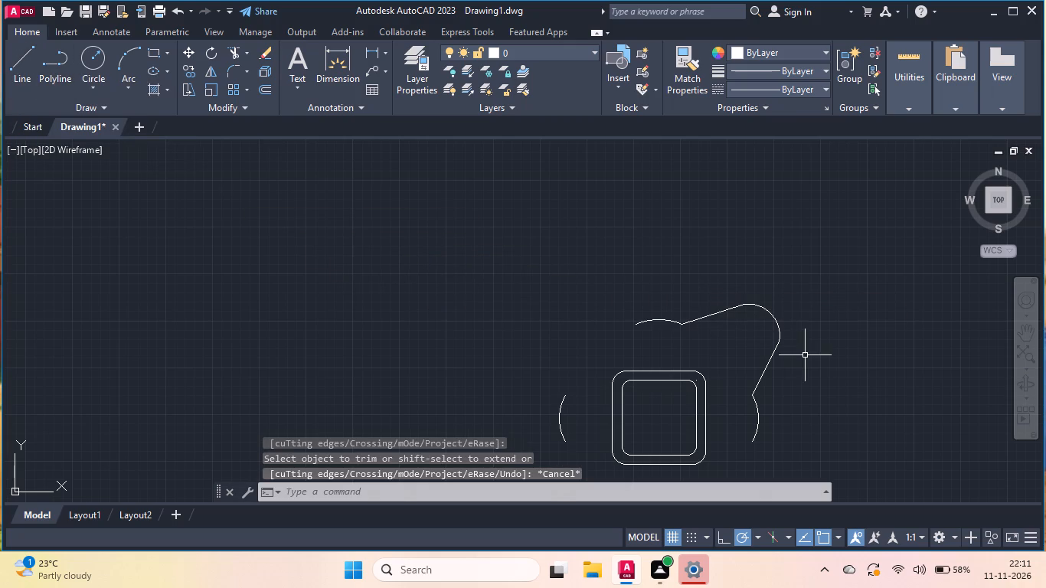
# Mirror the upper-right lobe, its two lines and arc, across the line through its two inner ends, keeping the source objects.
pyautogui.click(807, 356)
pyautogui.click(709, 304)
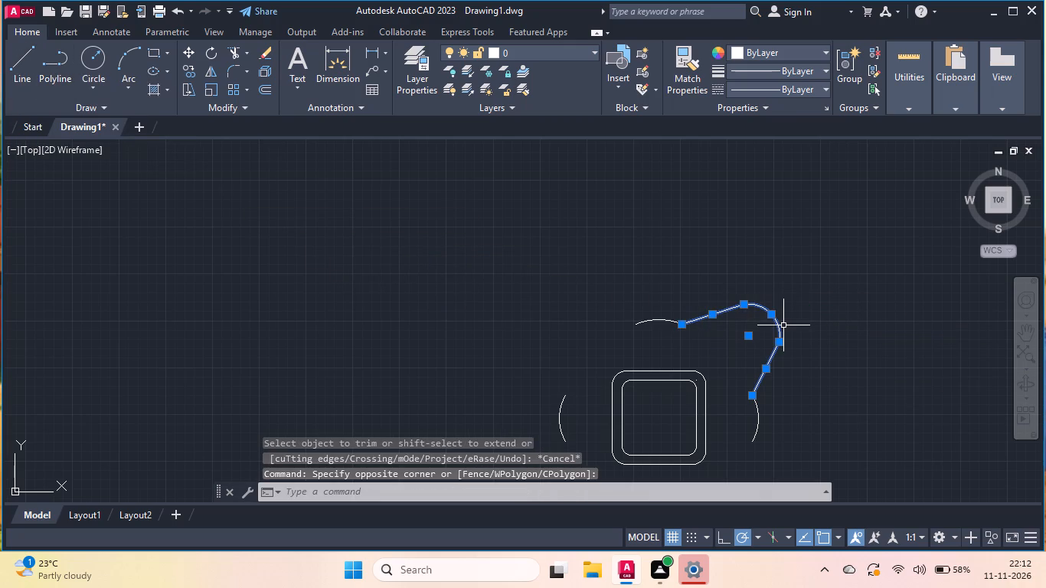
pyautogui.write('mi')
pyautogui.press('Return')
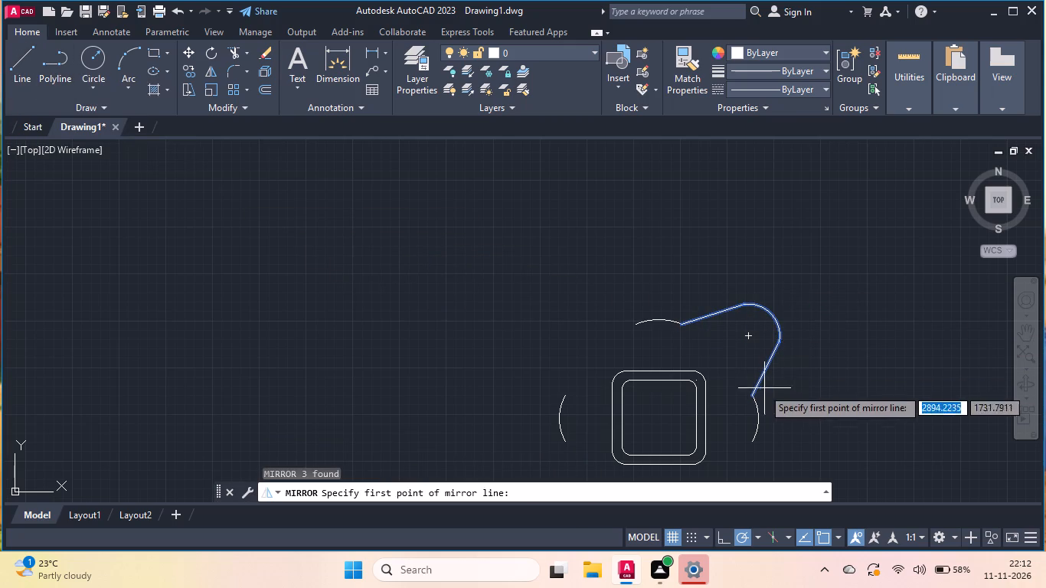
pyautogui.click(750, 392)
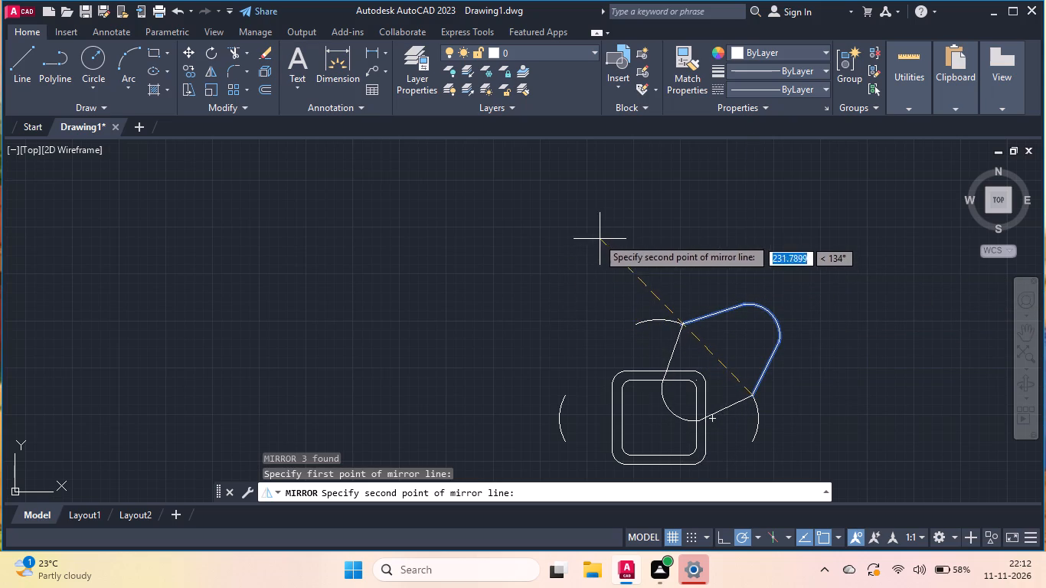
pyautogui.click(541, 183)
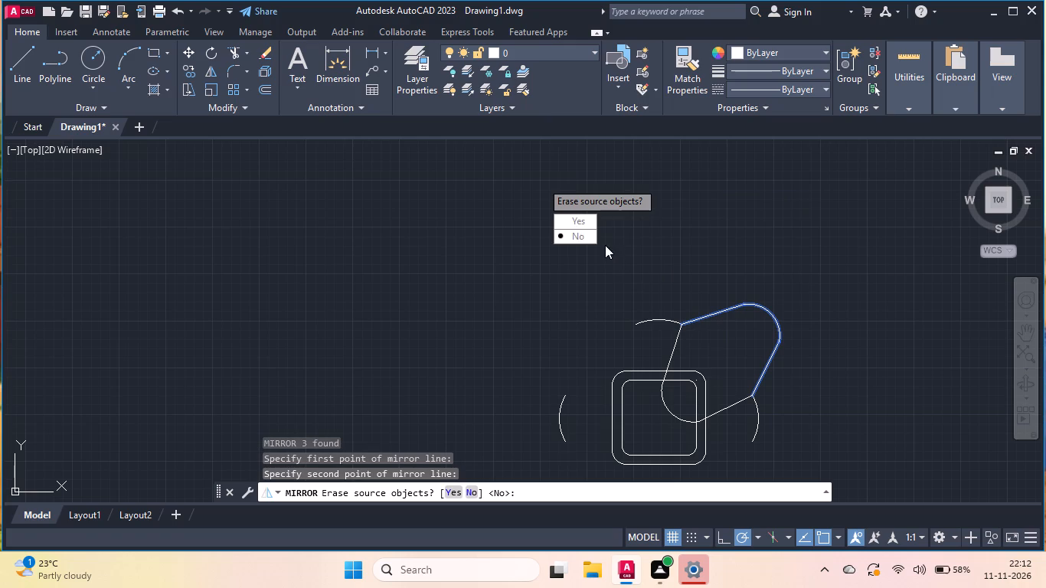
pyautogui.moveTo(588, 237); pyautogui.dragTo(541, 181)
# Move the mirrored lobe from its right end to the left end of the arc below the square.
pyautogui.click(750, 420)
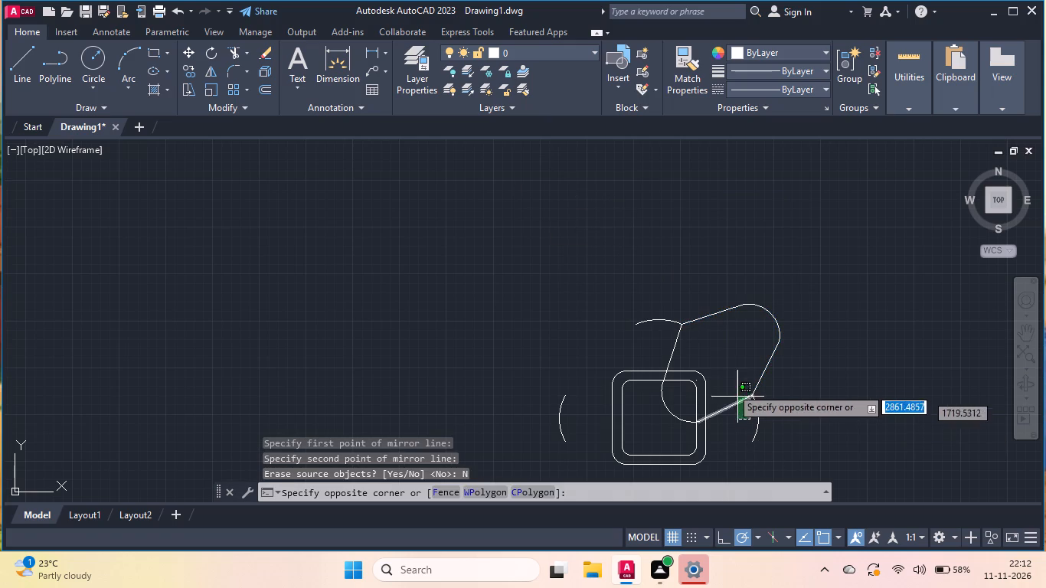
pyautogui.click(725, 379)
pyautogui.click(664, 400)
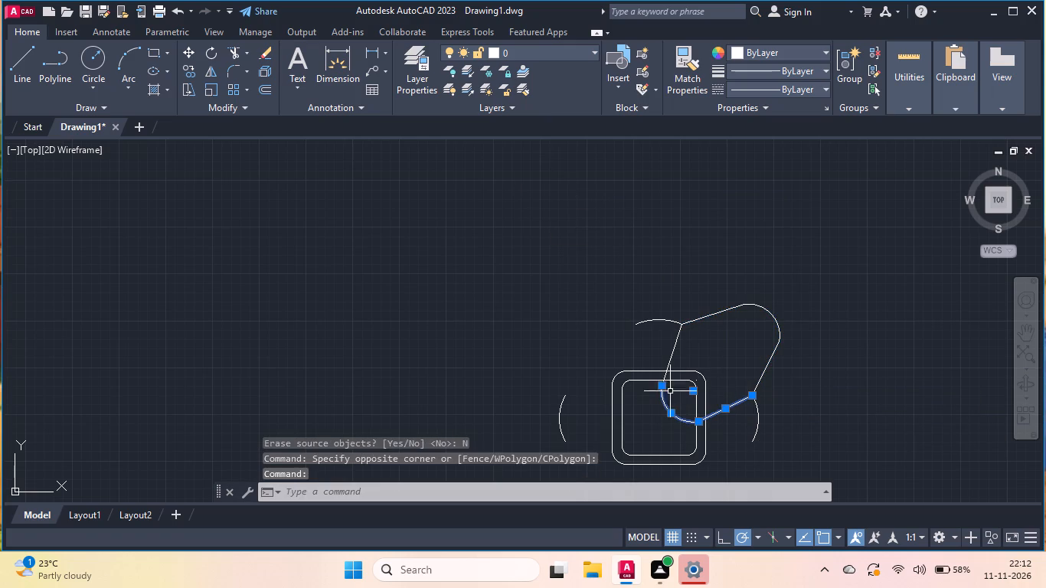
pyautogui.click(675, 349)
pyautogui.press('m')
pyautogui.press('Return')
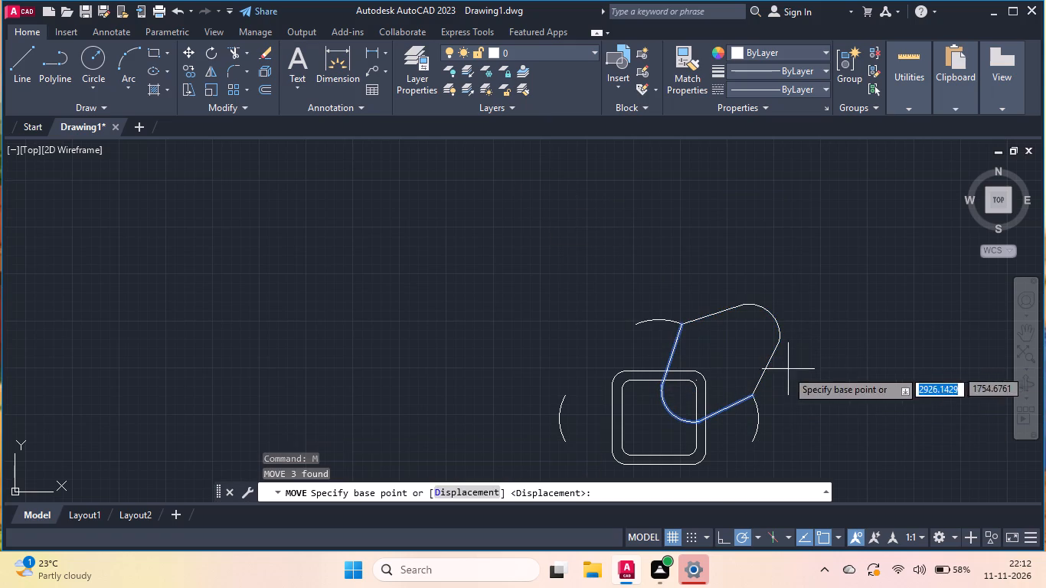
pyautogui.click(748, 397)
pyautogui.scroll(-2, 770, 342)
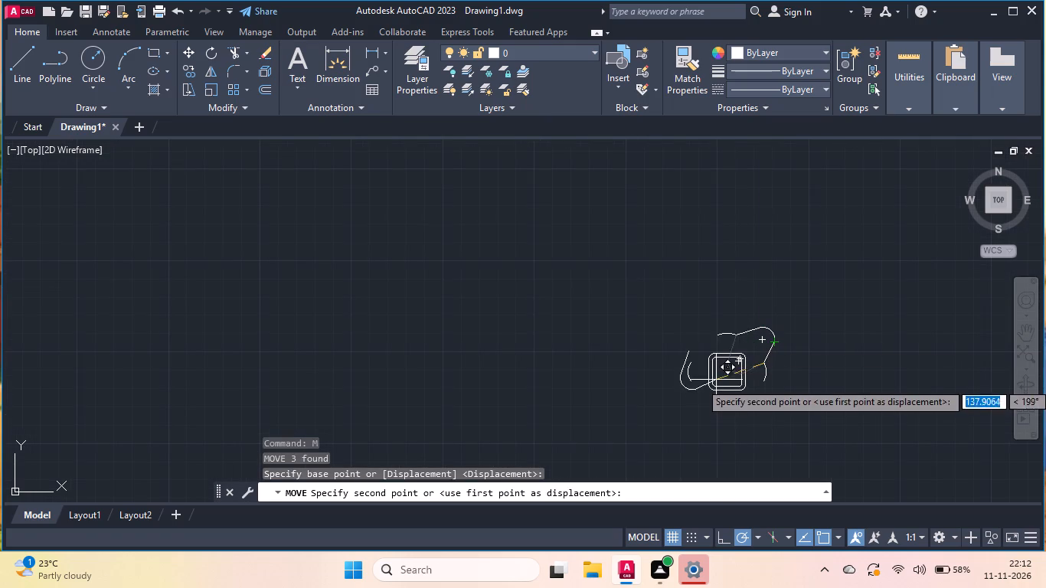
pyautogui.scroll(4, 699, 420)
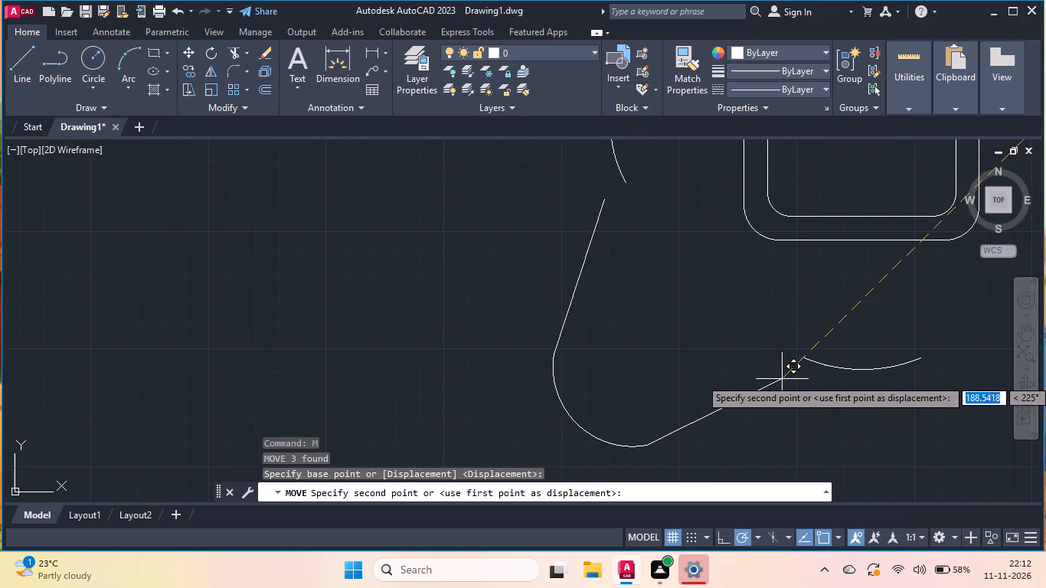
pyautogui.scroll(1, 783, 377)
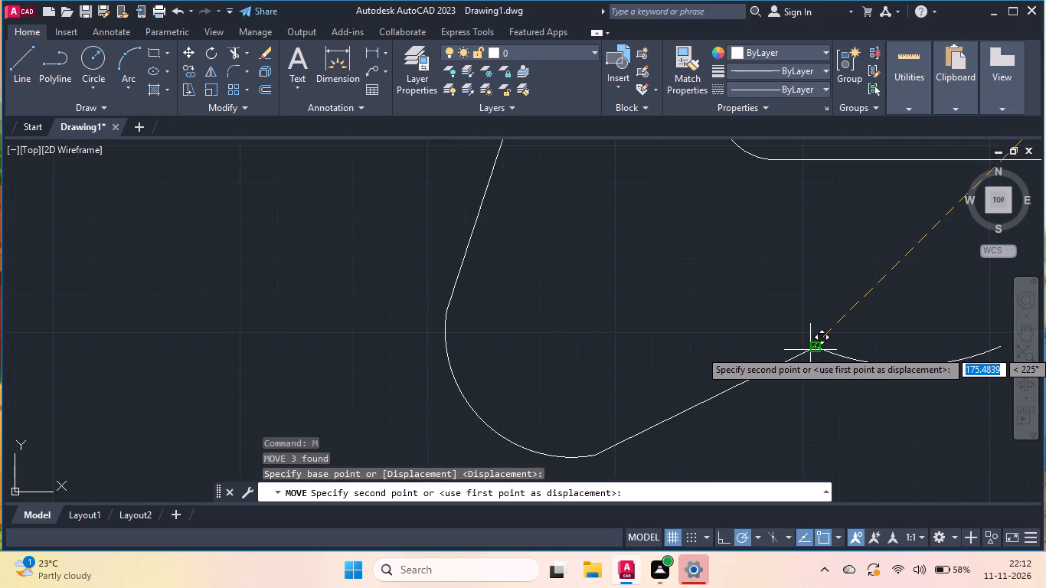
pyautogui.scroll(3, 810, 347)
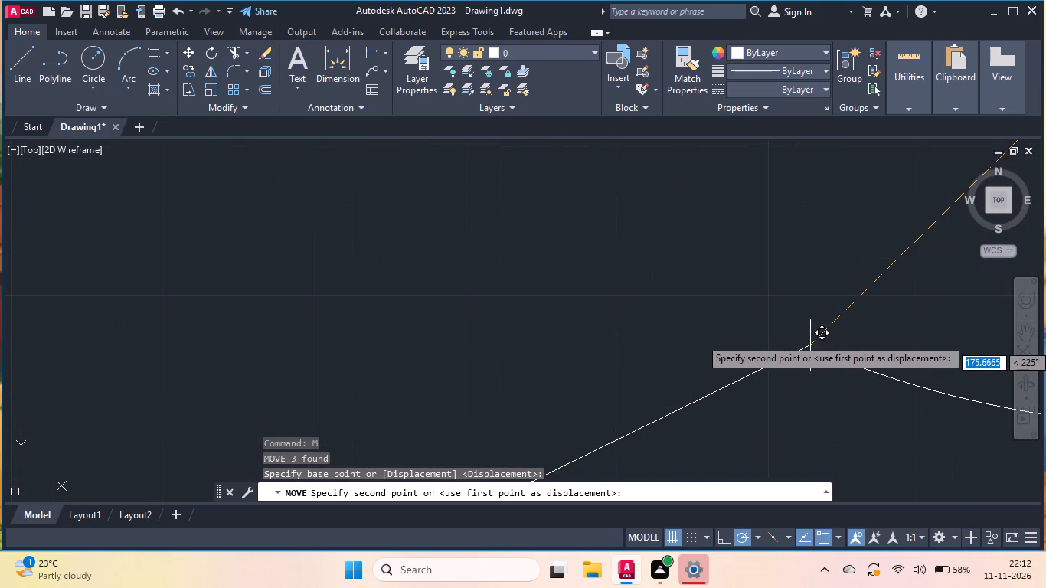
pyautogui.click(819, 350)
# Trim the tiny overhangs where the moved lobe's upper end meets the lower end of the arc left of the square.
pyautogui.scroll(-3, 878, 349)
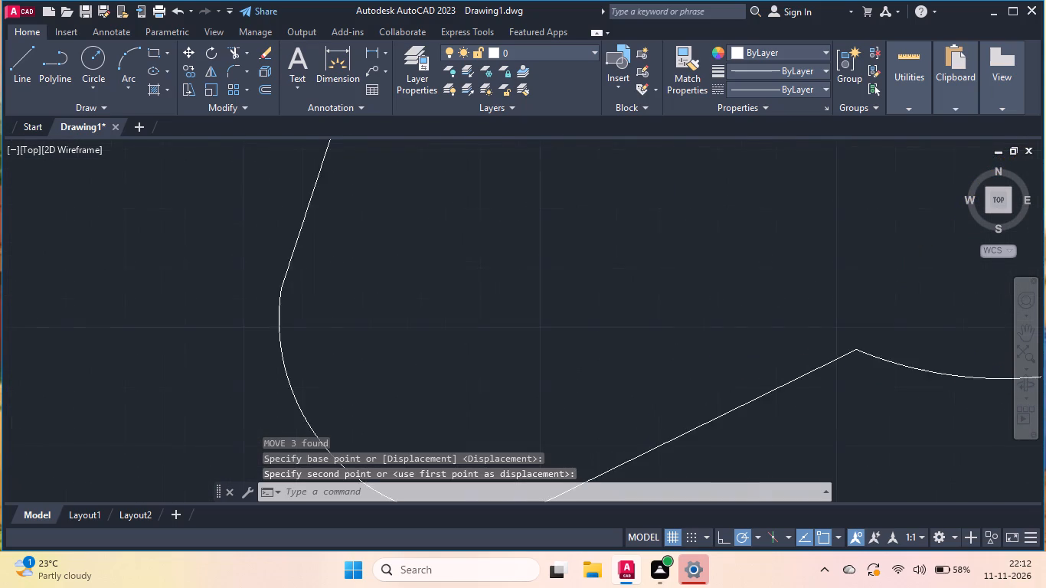
pyautogui.scroll(-1, 878, 349)
pyautogui.scroll(-1, 806, 353)
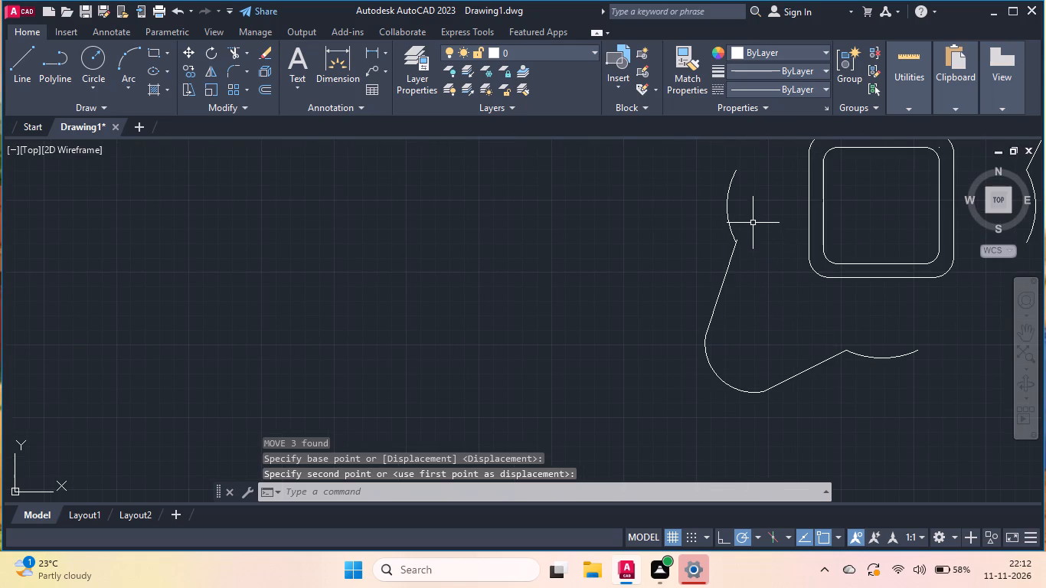
pyautogui.scroll(1, 753, 223)
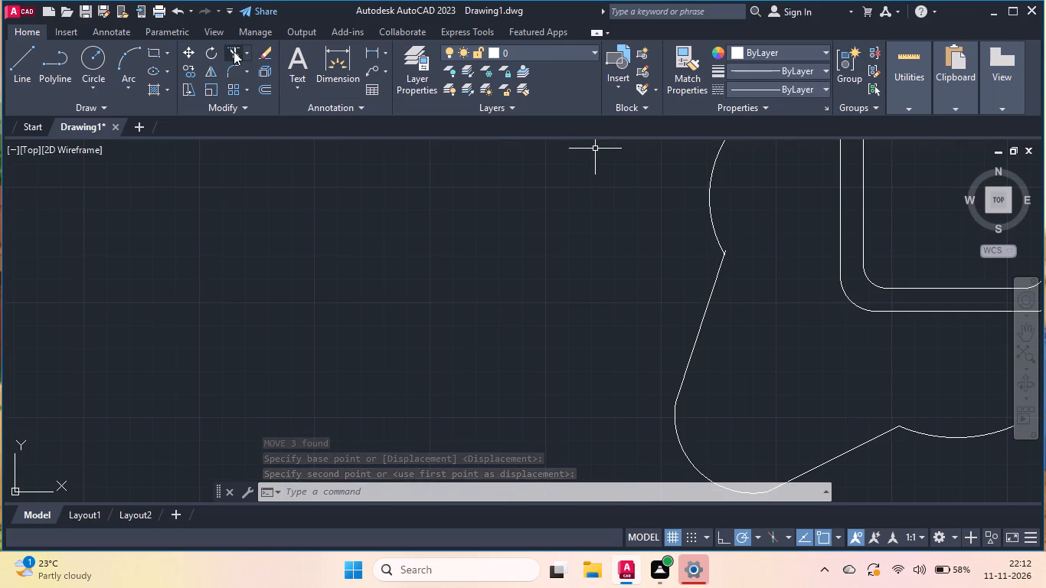
pyautogui.click(234, 50)
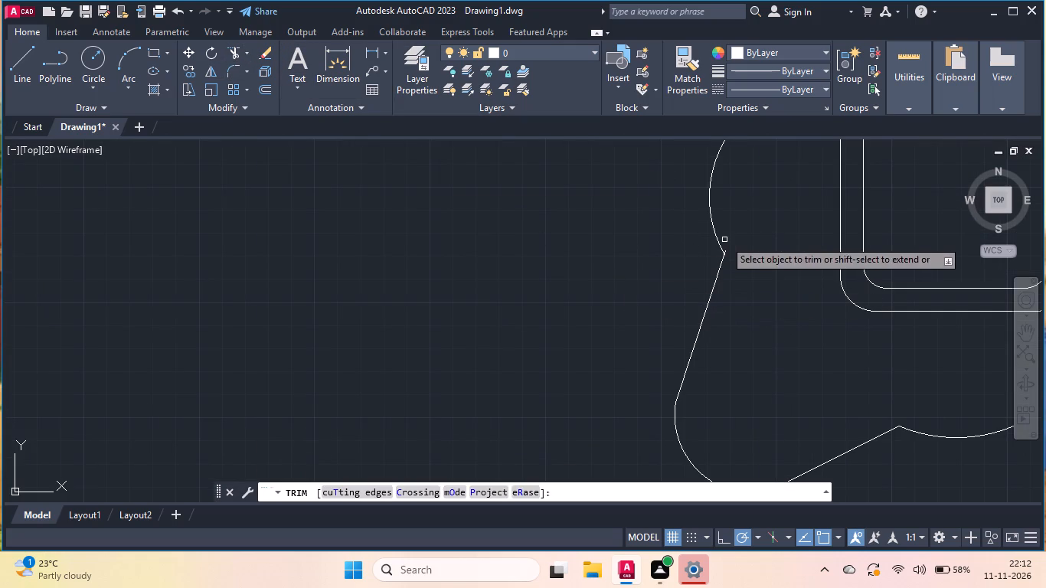
pyautogui.click(725, 252)
pyautogui.scroll(-1, 734, 338)
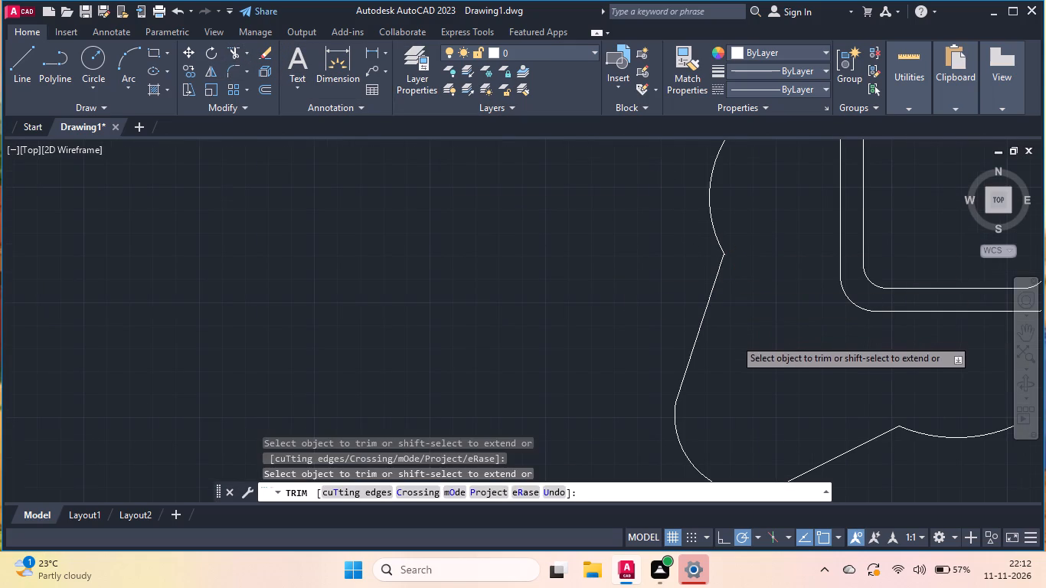
pyautogui.scroll(4, 746, 273)
pyautogui.scroll(1, 606, 340)
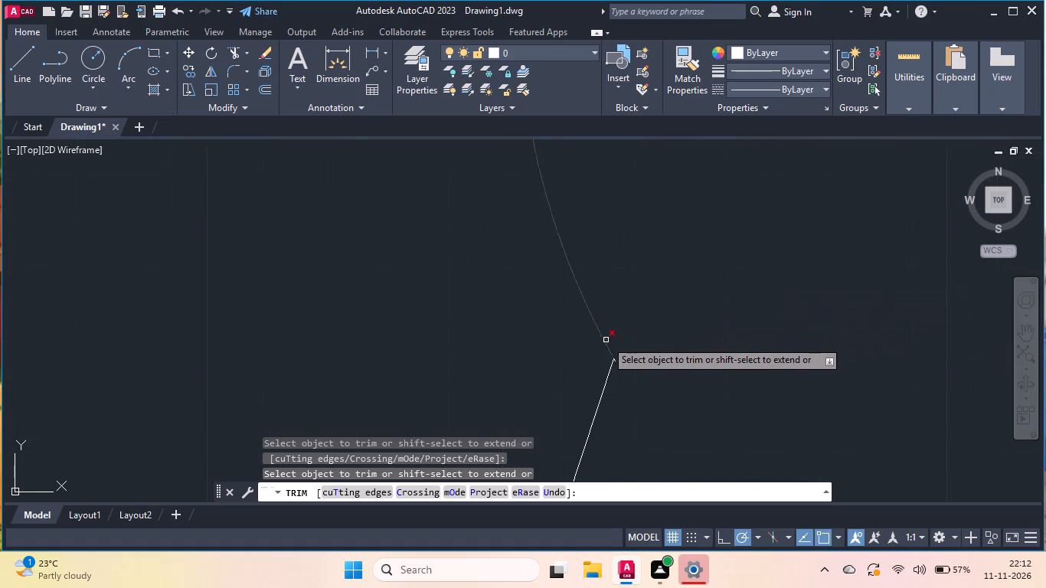
pyautogui.scroll(2, 606, 340)
pyautogui.click(628, 398)
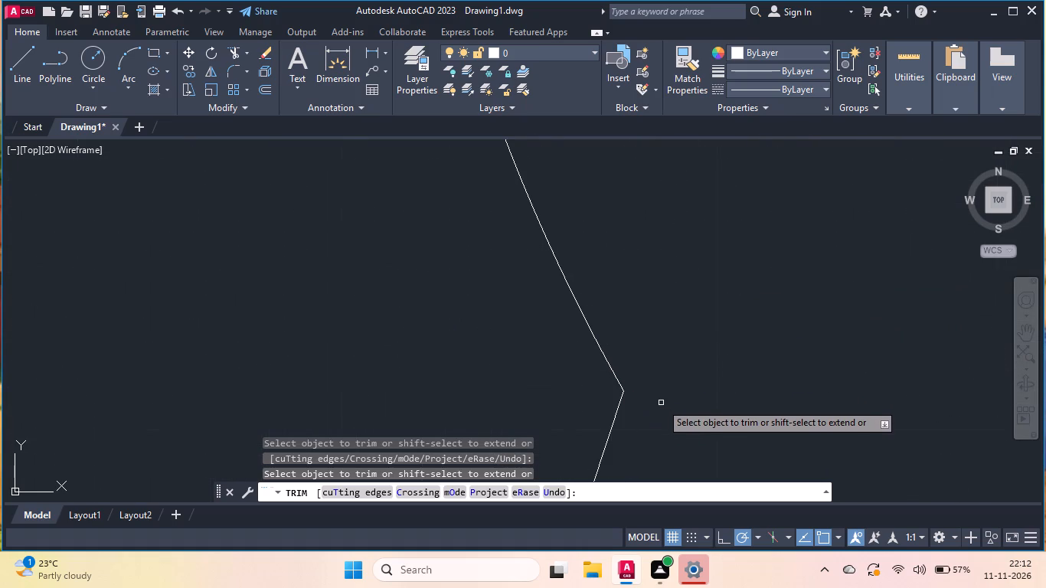
pyautogui.scroll(-4, 664, 402)
pyautogui.scroll(-3, 756, 392)
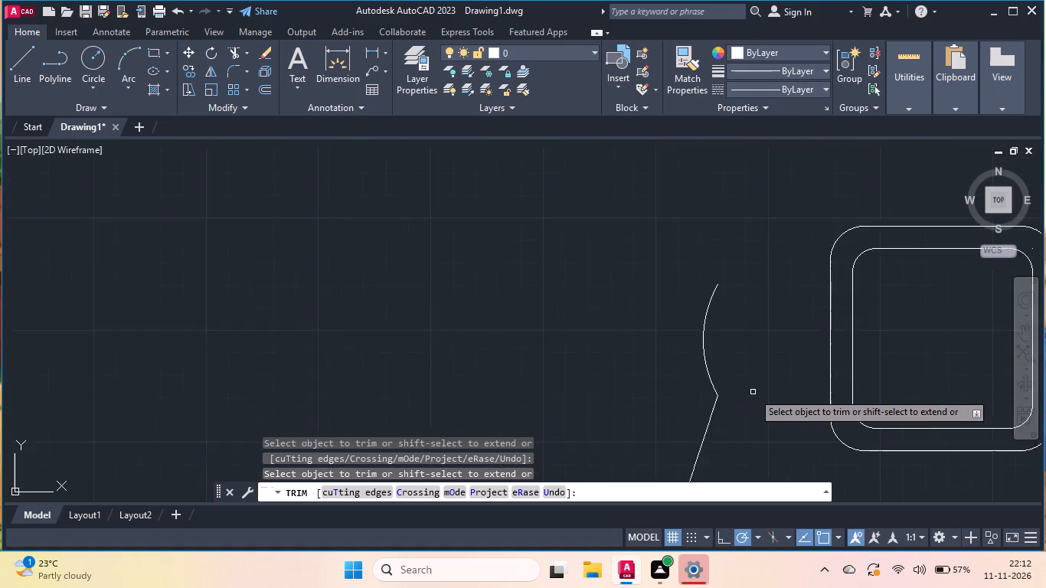
pyautogui.scroll(-2, 542, 321)
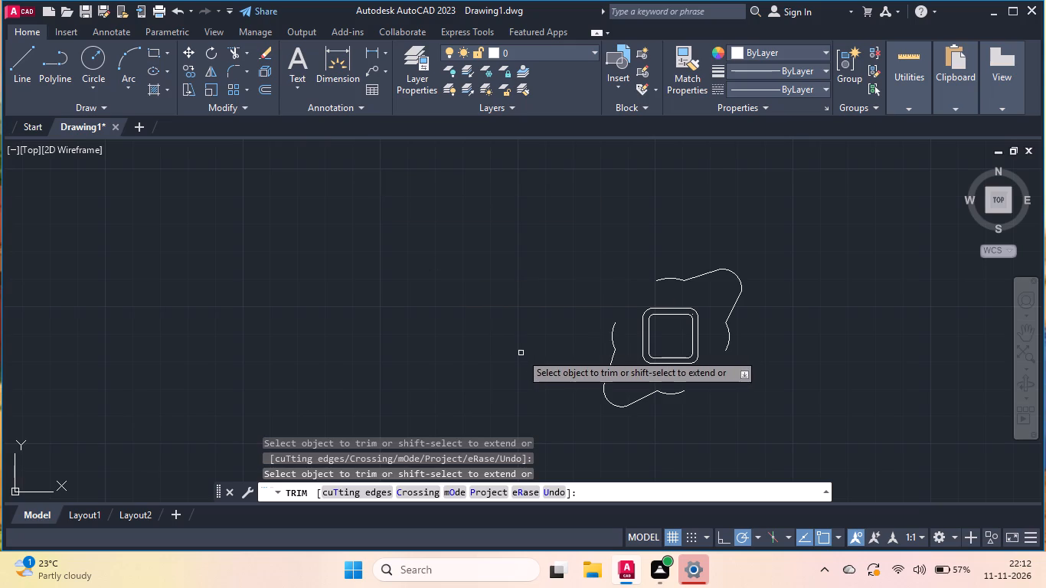
pyautogui.press('Return')
# Copy the lower-left lobe, its two lines and arc, from its right end to the empty area above and left of the square.
pyautogui.click(652, 410)
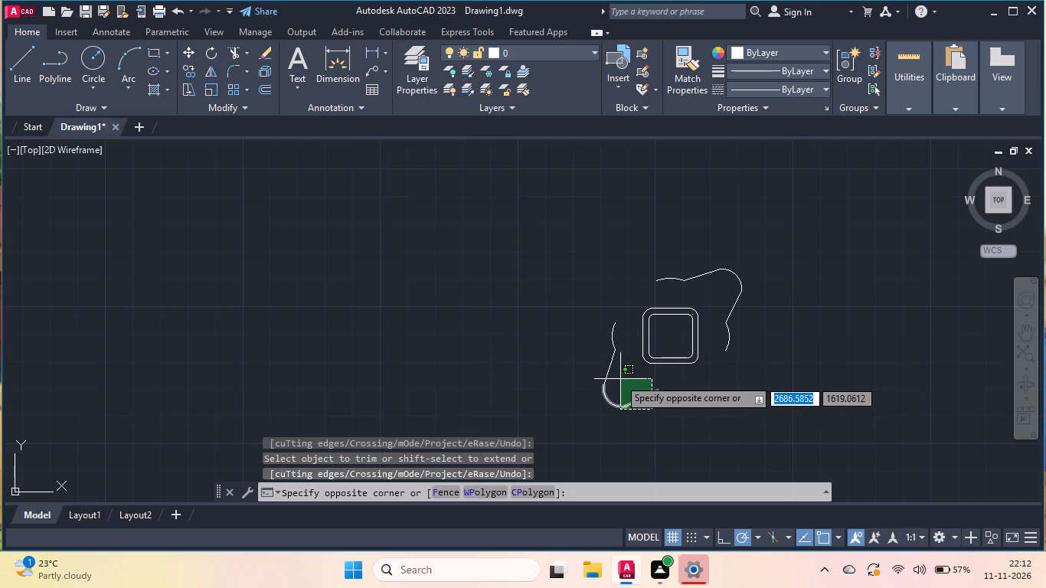
pyautogui.click(595, 374)
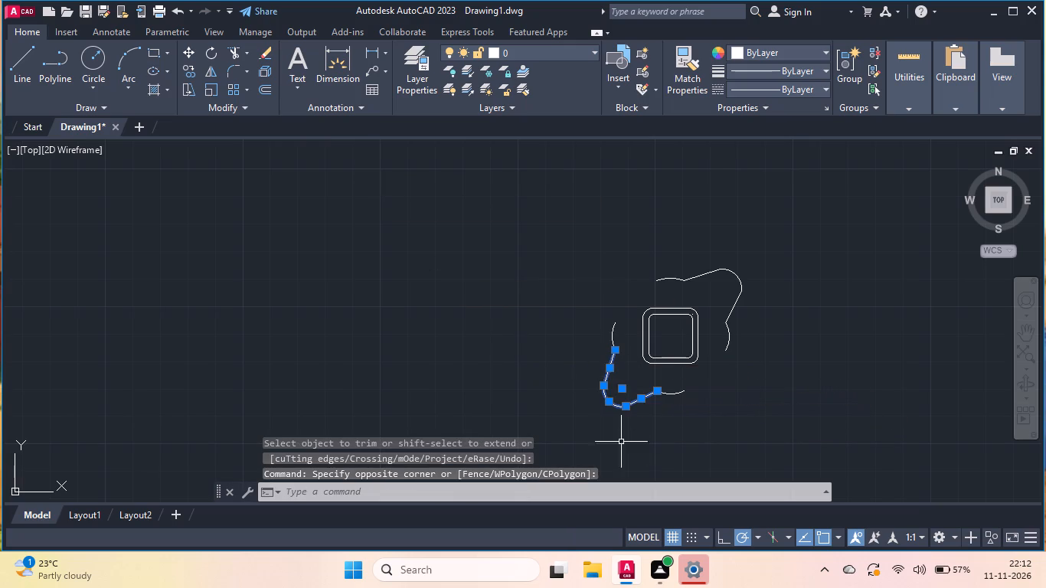
pyautogui.write('co')
pyautogui.press('Return')
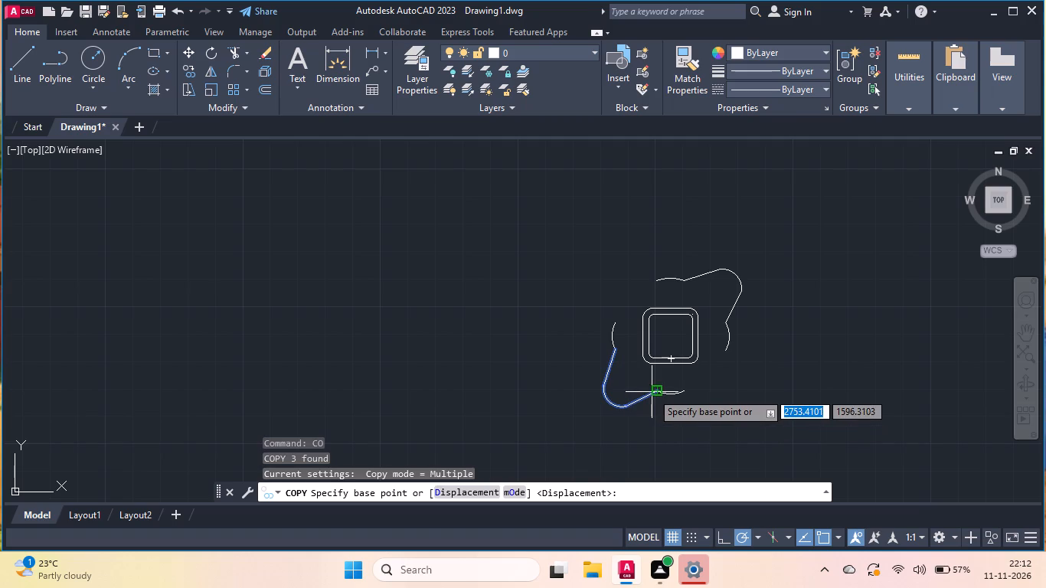
pyautogui.click(652, 392)
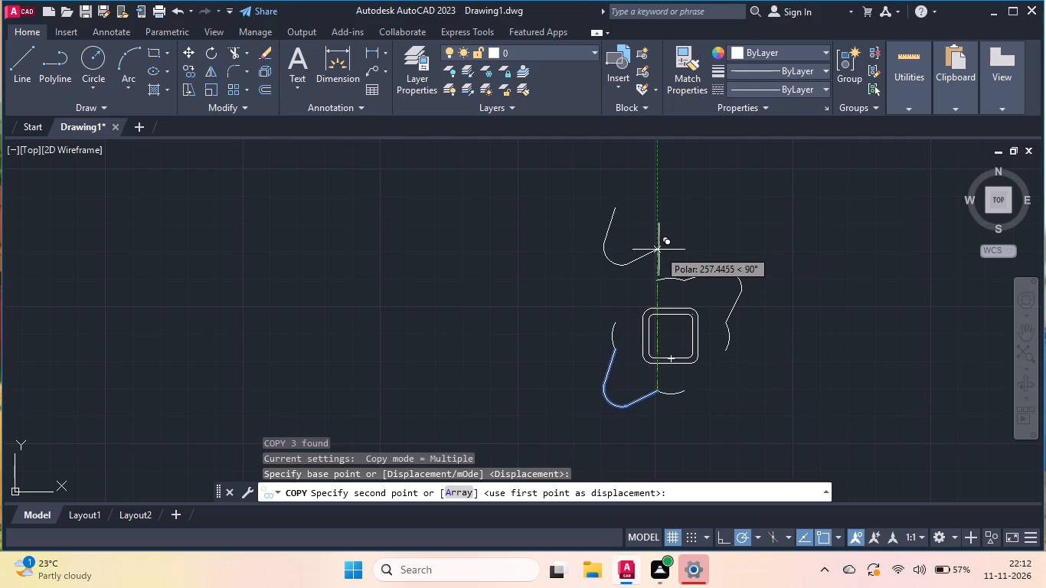
pyautogui.doubleClick(612, 231)
pyautogui.press('Return')
# Rotate the copied lobe about 281 degrees around its upper end so that it opens toward the lower right.
pyautogui.click(637, 194)
pyautogui.doubleClick(509, 266)
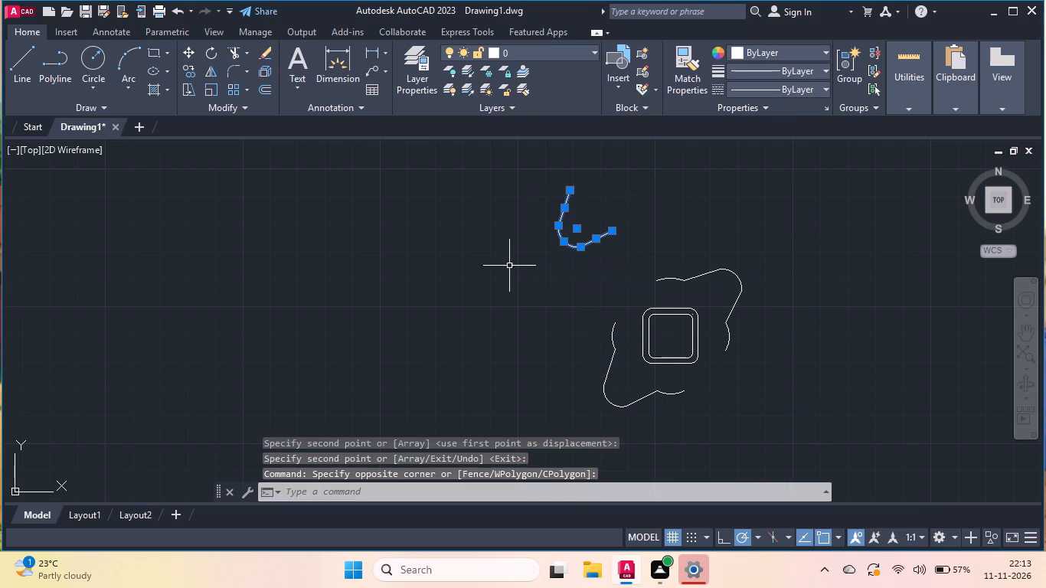
pyautogui.write('ro')
pyautogui.press('Return')
pyautogui.click(567, 186)
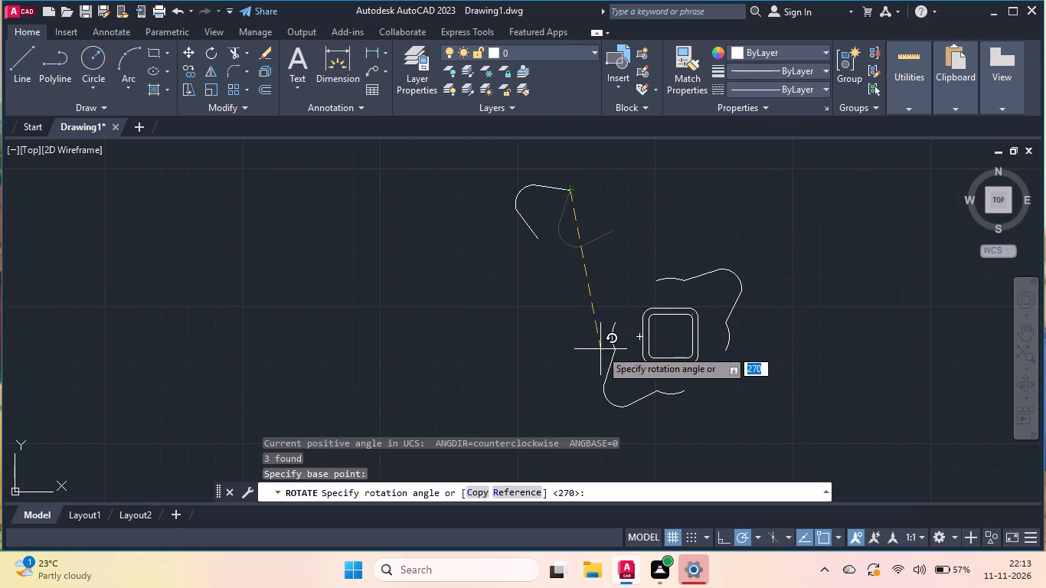
pyautogui.click(600, 349)
# Move the rotated lobe from its right end to the left end of the arc above the square.
pyautogui.click(596, 165)
pyautogui.click(472, 256)
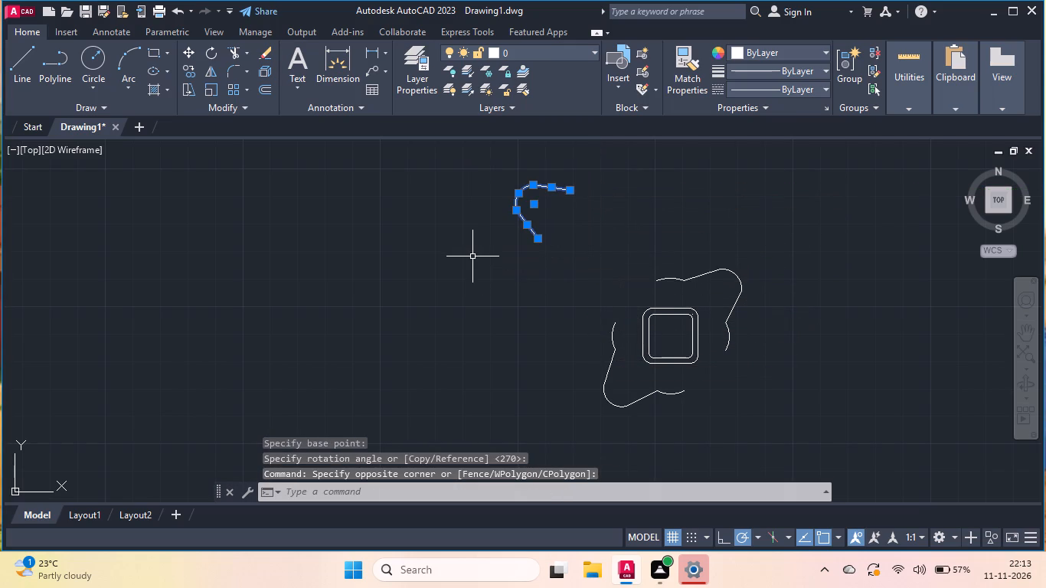
pyautogui.press('m')
pyautogui.press('Return')
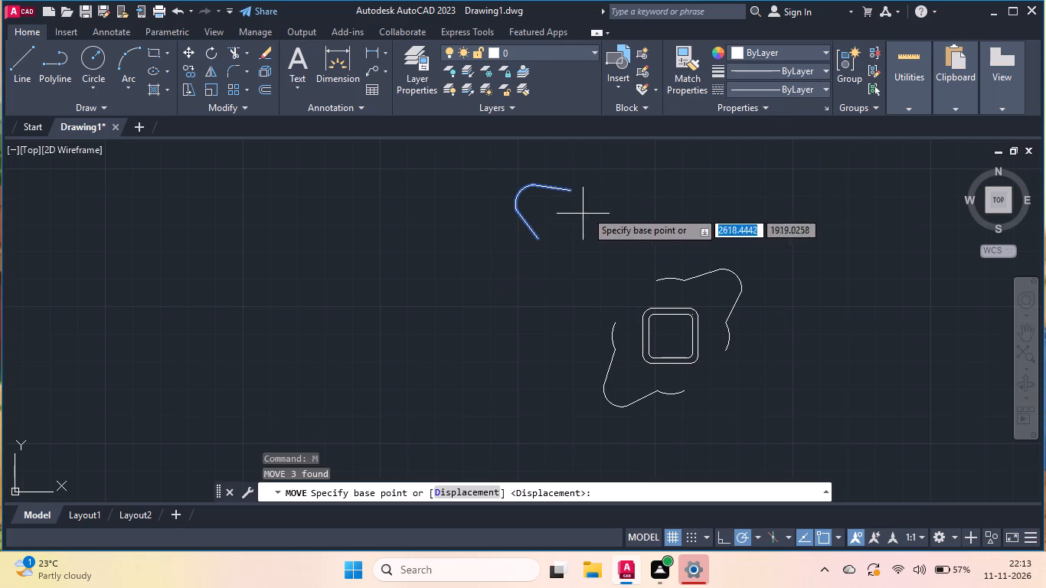
pyautogui.click(570, 191)
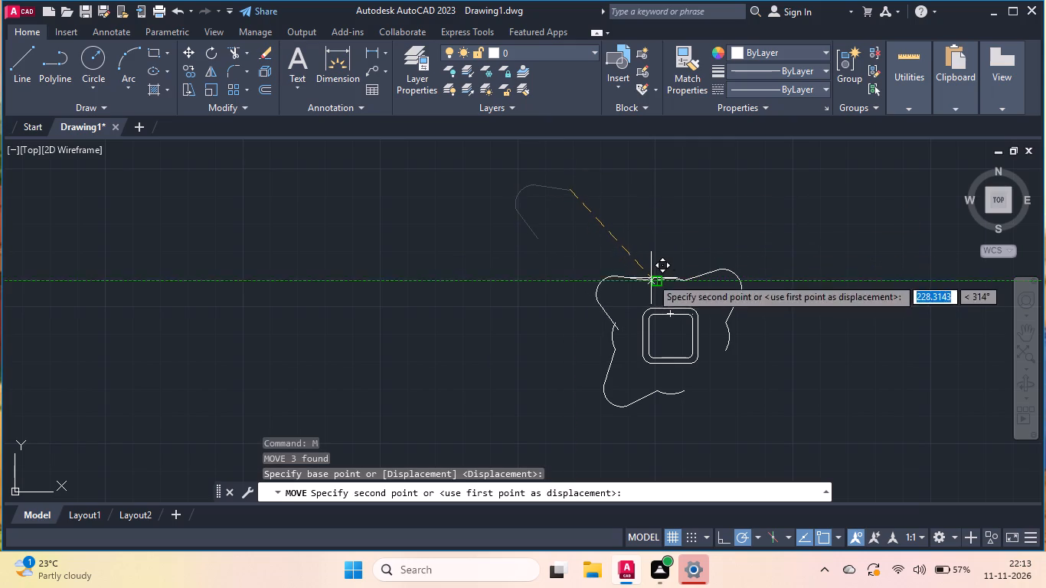
pyautogui.scroll(2, 647, 274)
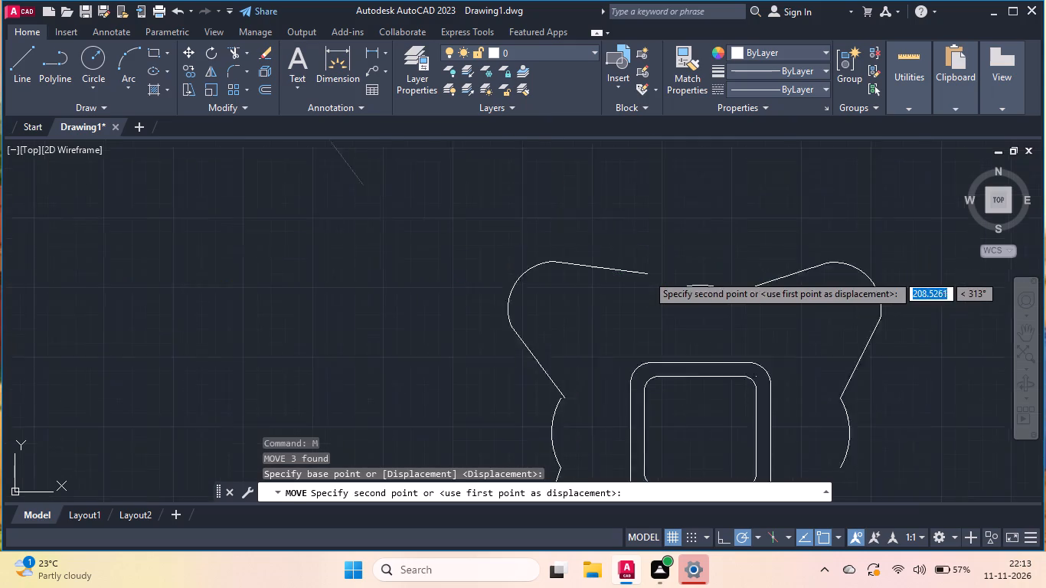
pyautogui.scroll(1, 647, 274)
pyautogui.scroll(-1, 649, 274)
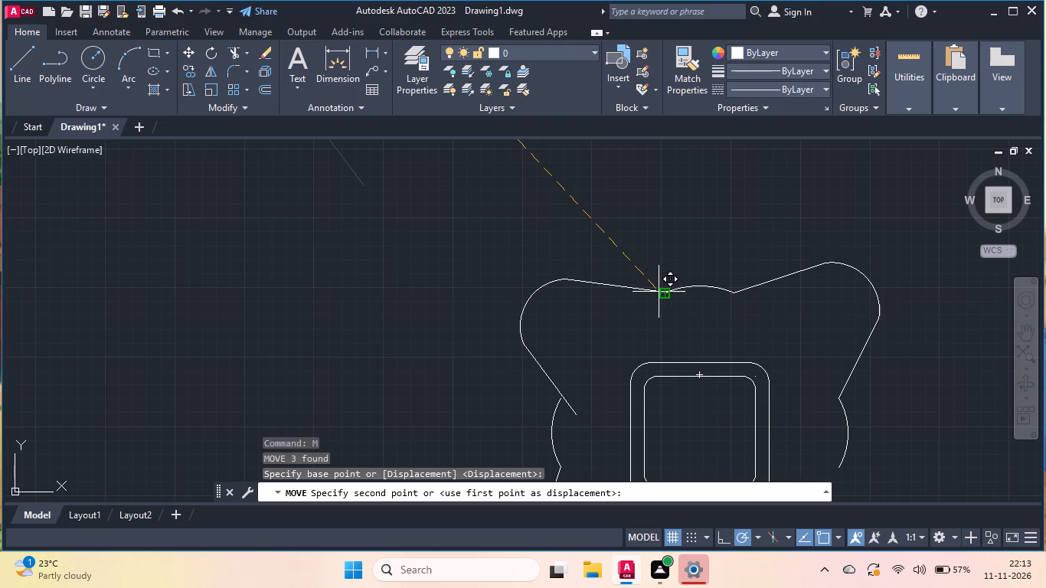
pyautogui.doubleClick(659, 292)
# Rotate the upper-left lobe about 345 degrees around its right end, where it meets the arc above the square.
pyautogui.click(642, 245)
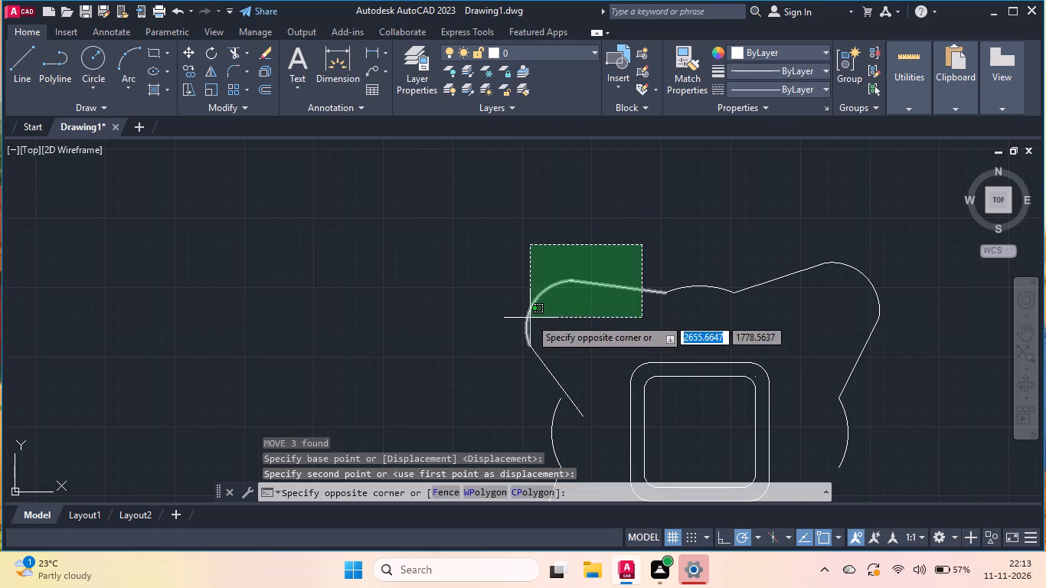
pyautogui.click(525, 335)
pyautogui.click(540, 362)
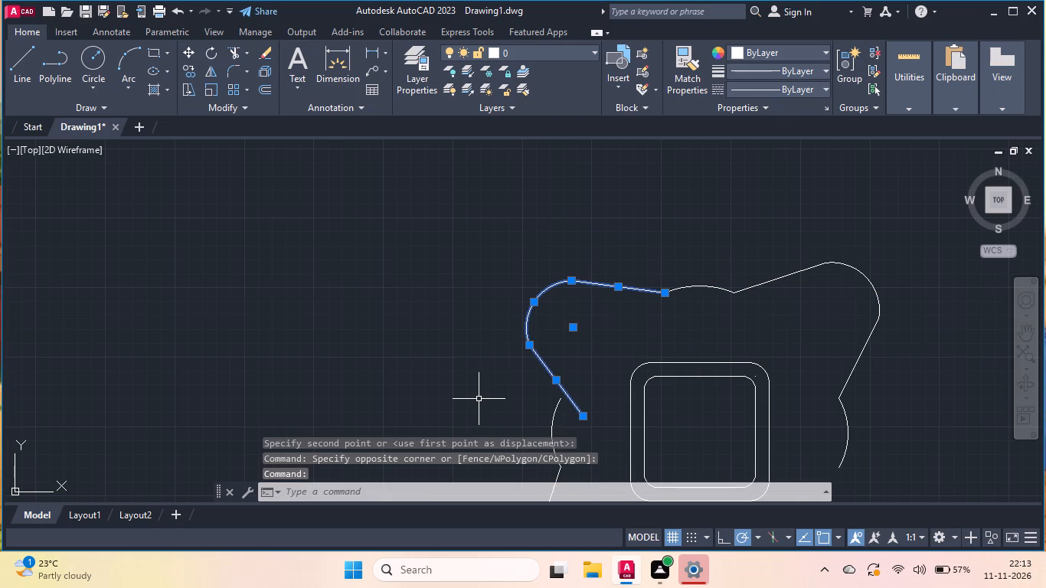
pyautogui.write('ro')
pyautogui.press('Return')
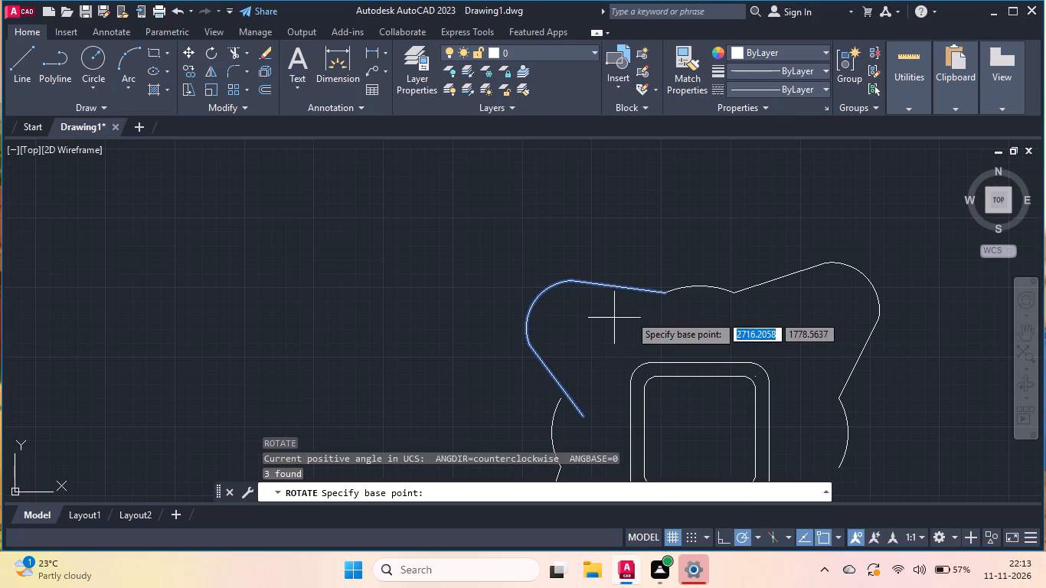
pyautogui.click(664, 294)
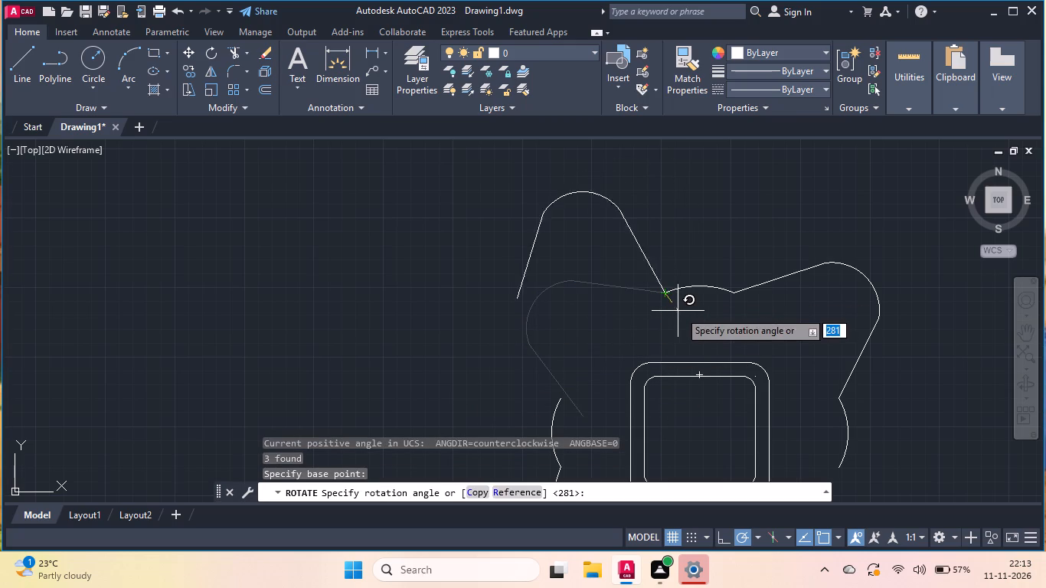
pyautogui.click(726, 309)
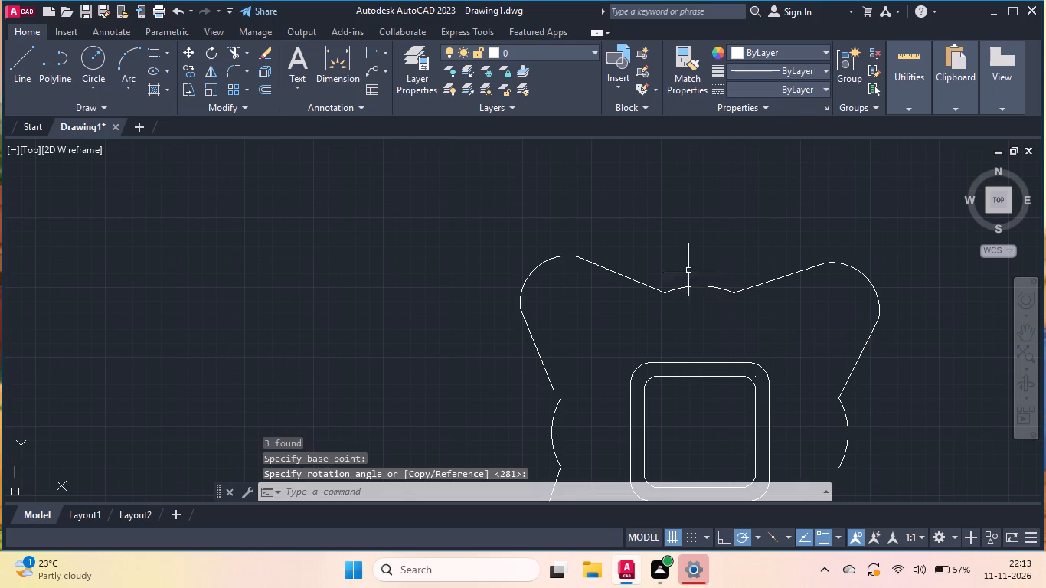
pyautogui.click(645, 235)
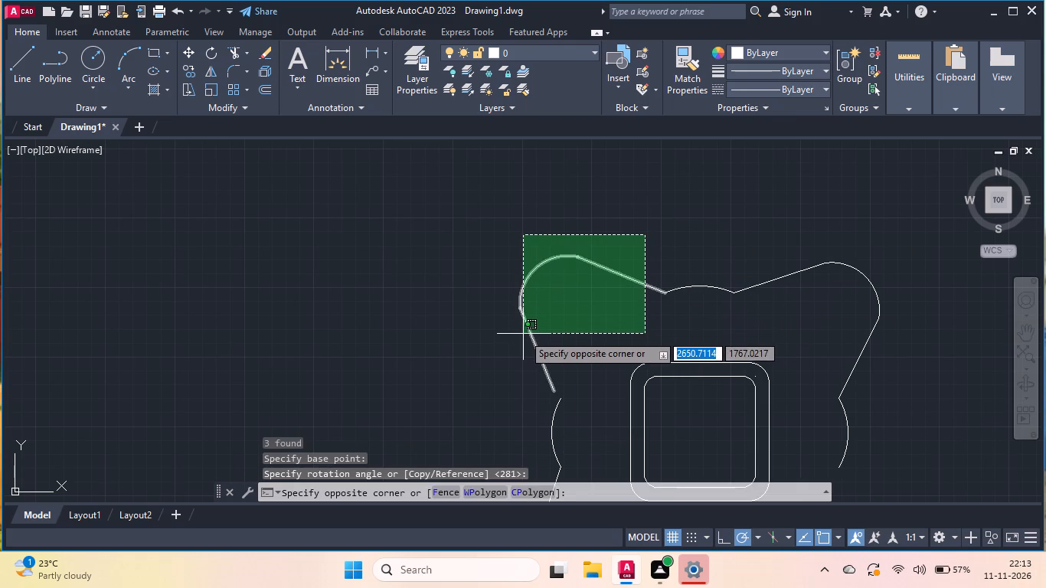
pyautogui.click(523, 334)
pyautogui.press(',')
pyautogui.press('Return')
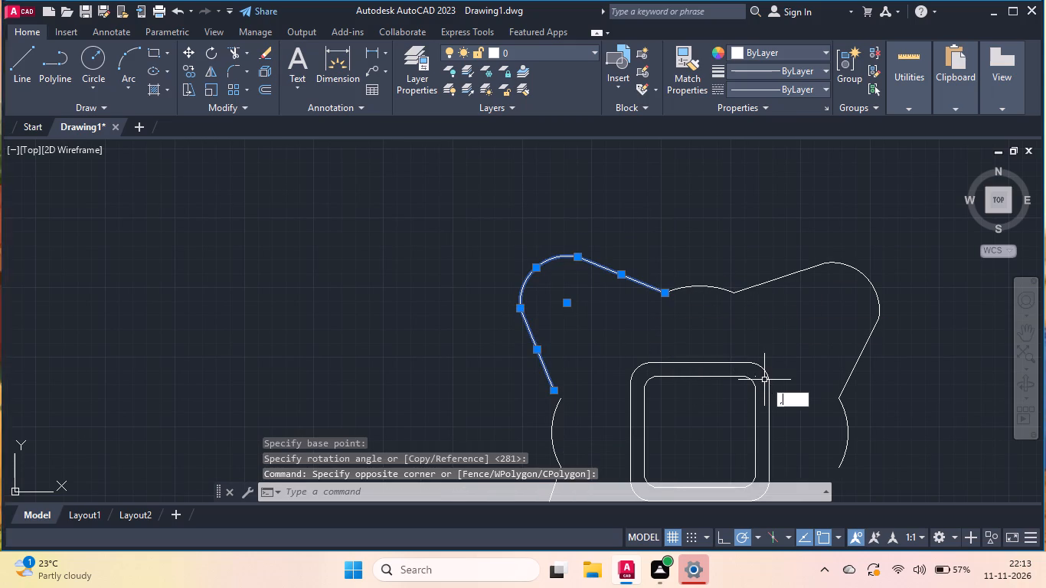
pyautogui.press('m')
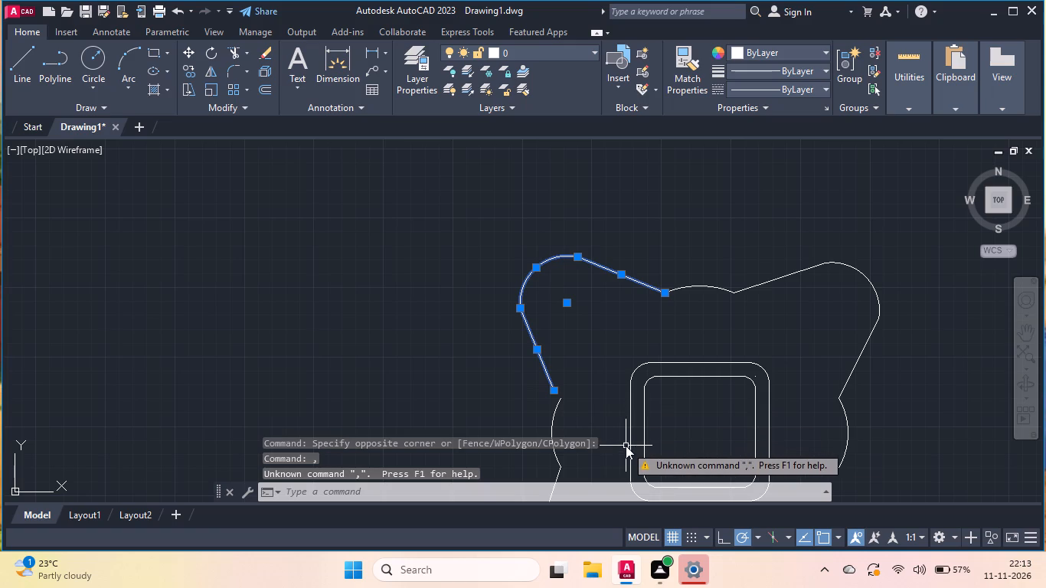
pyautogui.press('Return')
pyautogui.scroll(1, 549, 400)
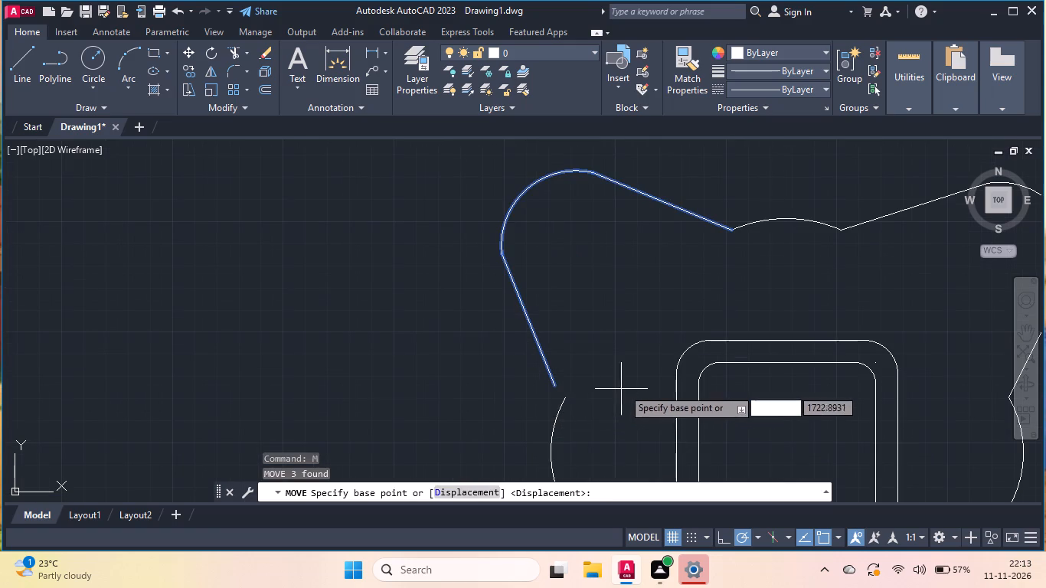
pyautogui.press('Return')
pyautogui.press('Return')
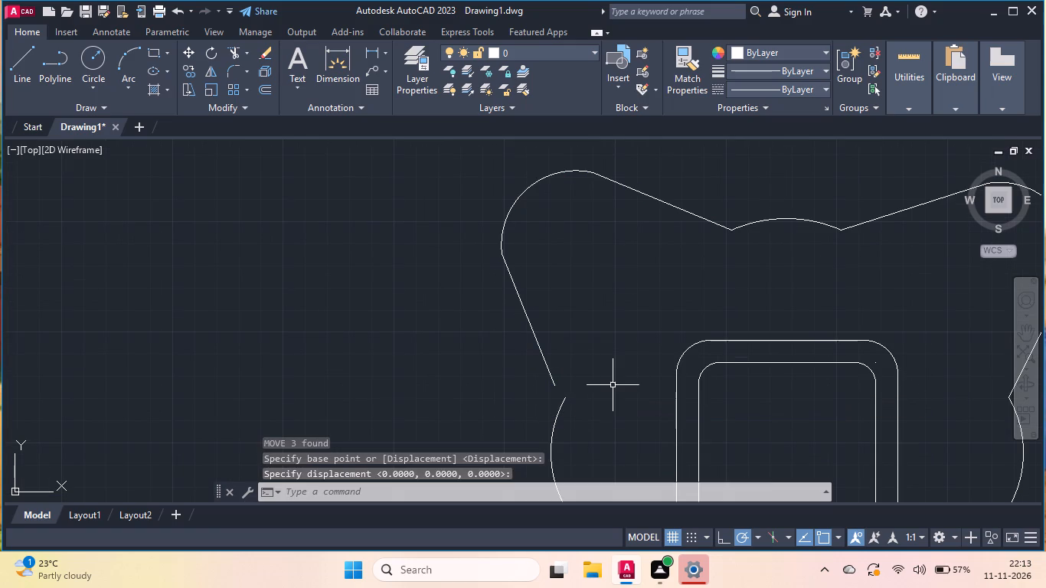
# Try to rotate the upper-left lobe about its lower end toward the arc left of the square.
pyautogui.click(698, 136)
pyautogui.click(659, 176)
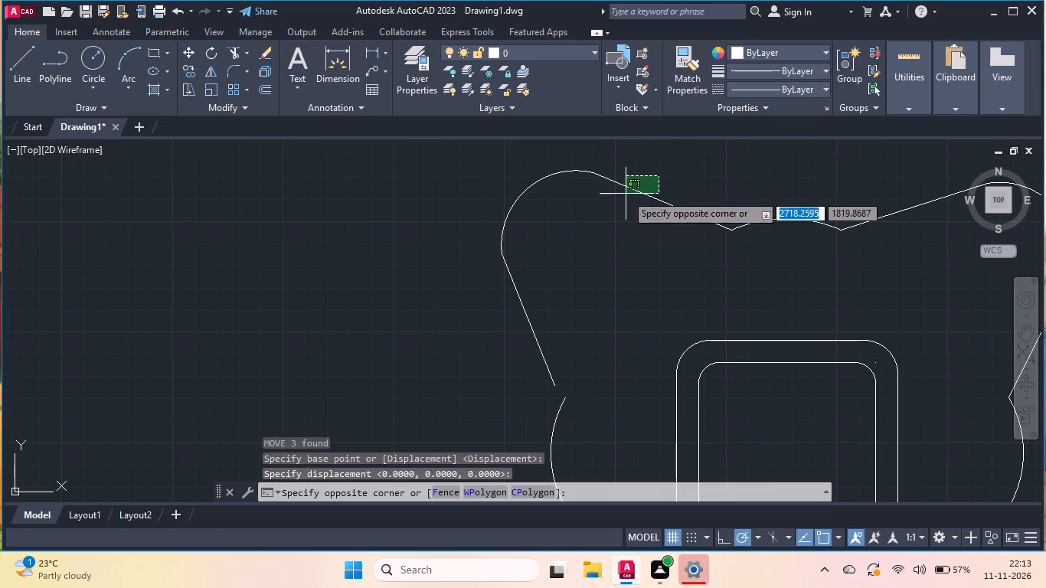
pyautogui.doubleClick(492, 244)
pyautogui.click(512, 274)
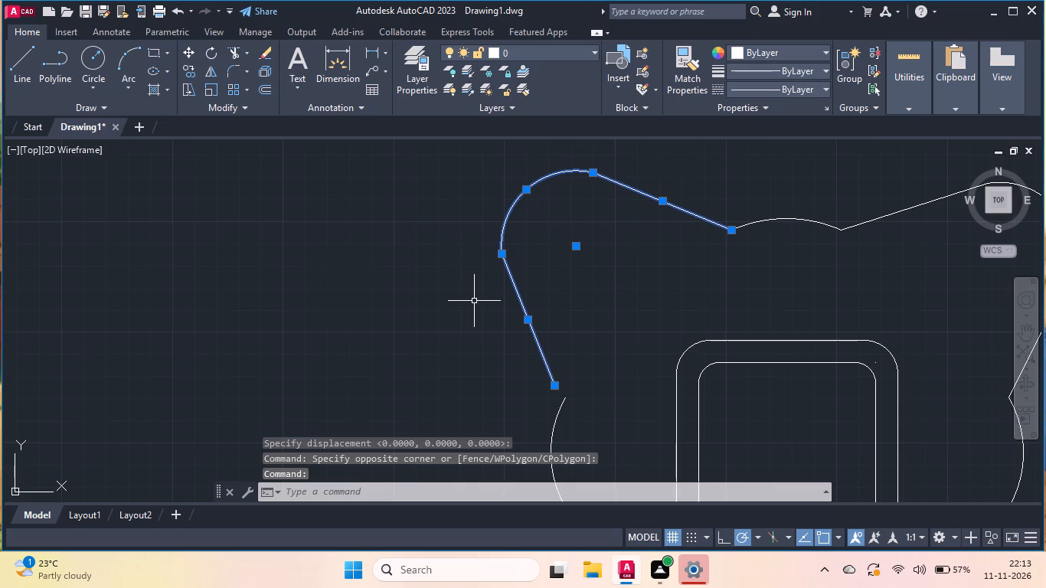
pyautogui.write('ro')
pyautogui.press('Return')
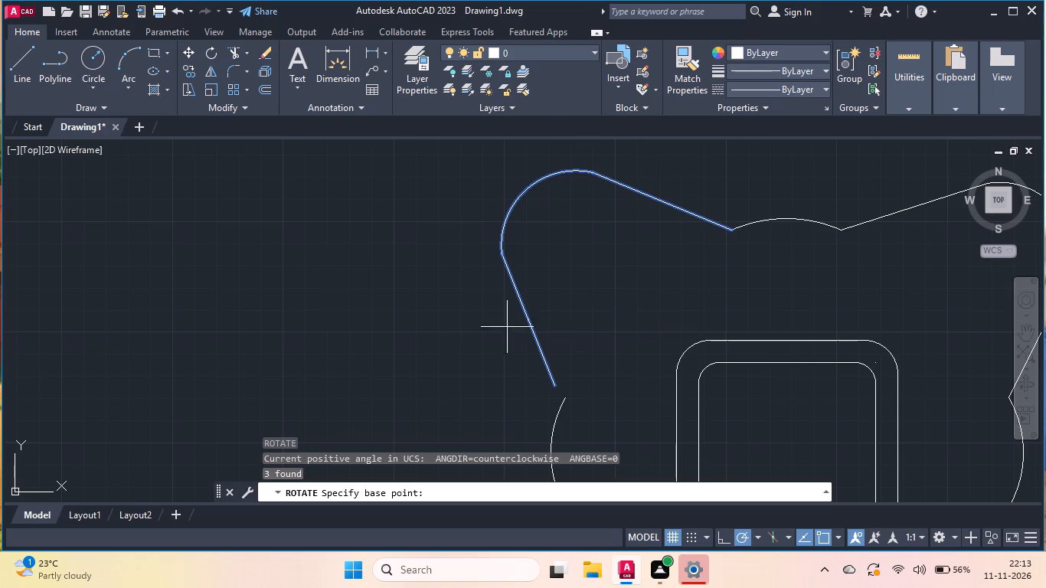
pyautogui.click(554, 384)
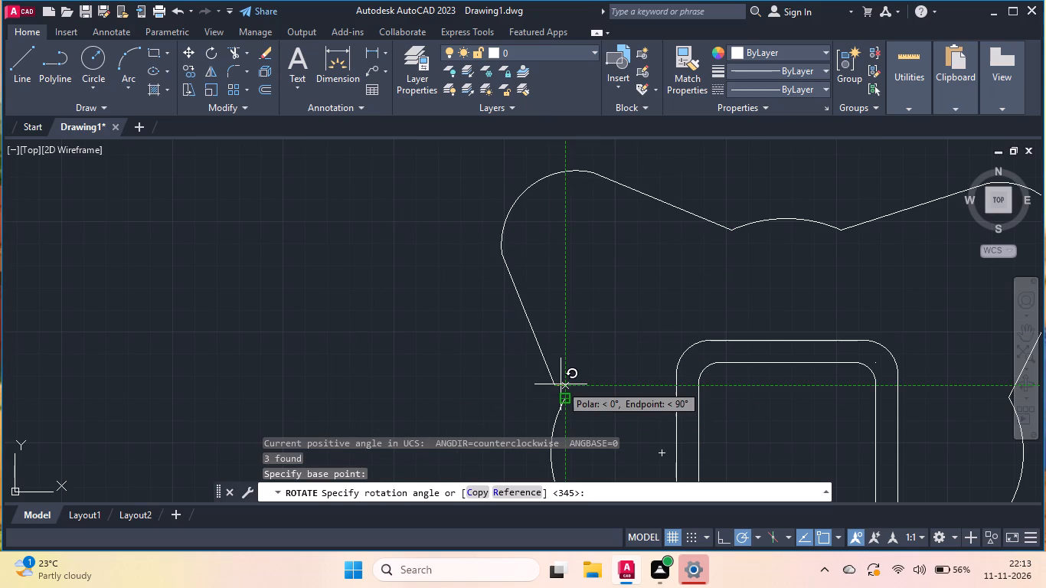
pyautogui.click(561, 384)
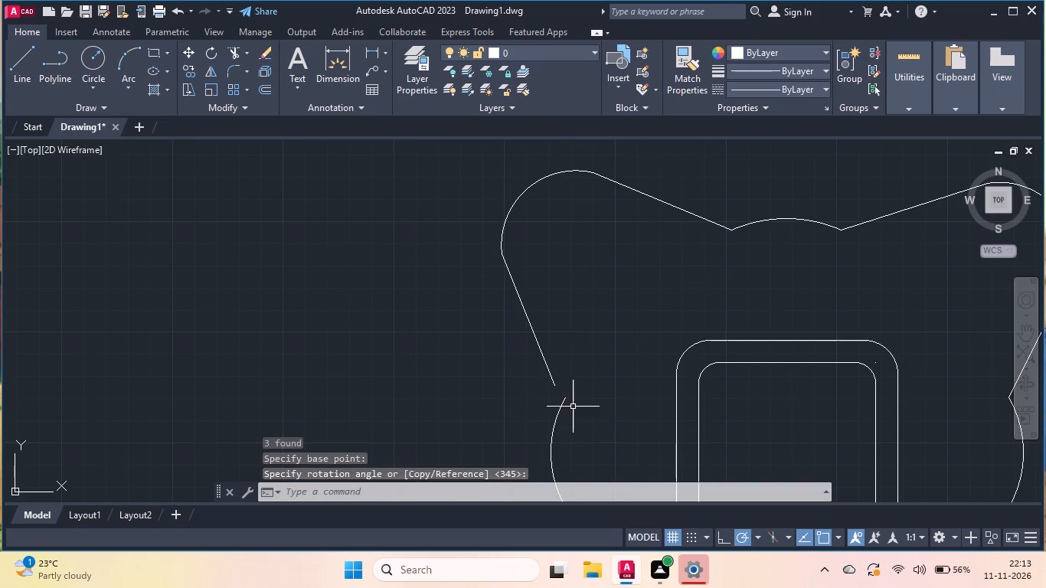
# Move the upper-left lobe from its lower end to the upper end of the arc left of the square.
pyautogui.click(631, 148)
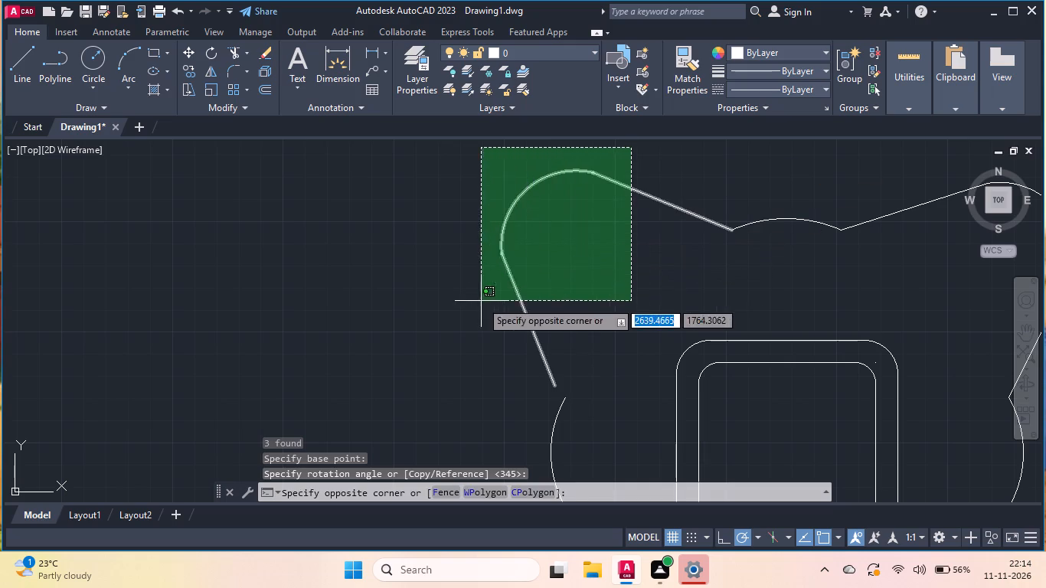
pyautogui.click(481, 301)
pyautogui.press(',')
pyautogui.press('Return')
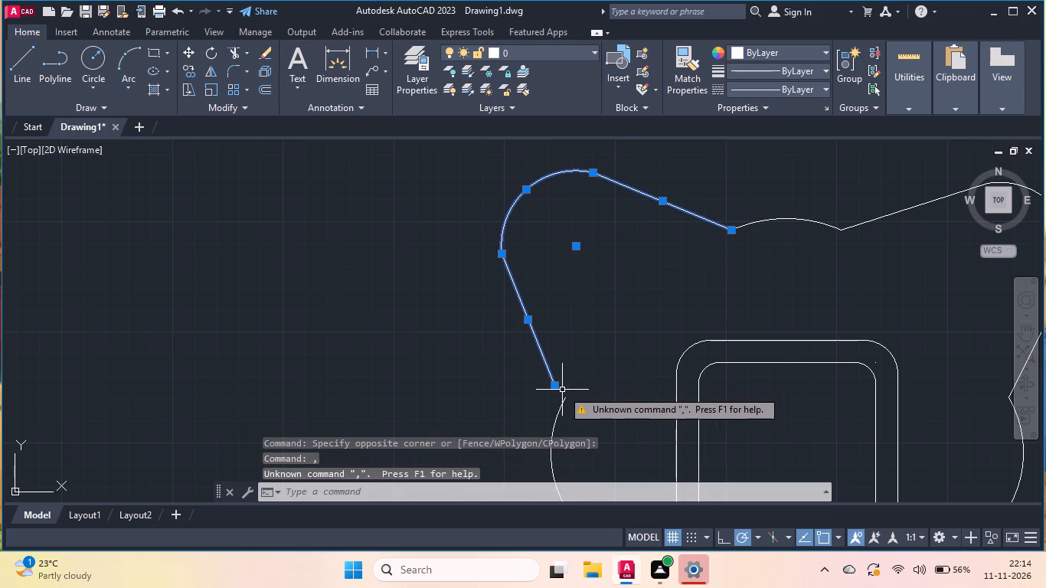
pyautogui.press('m')
pyautogui.press('Return')
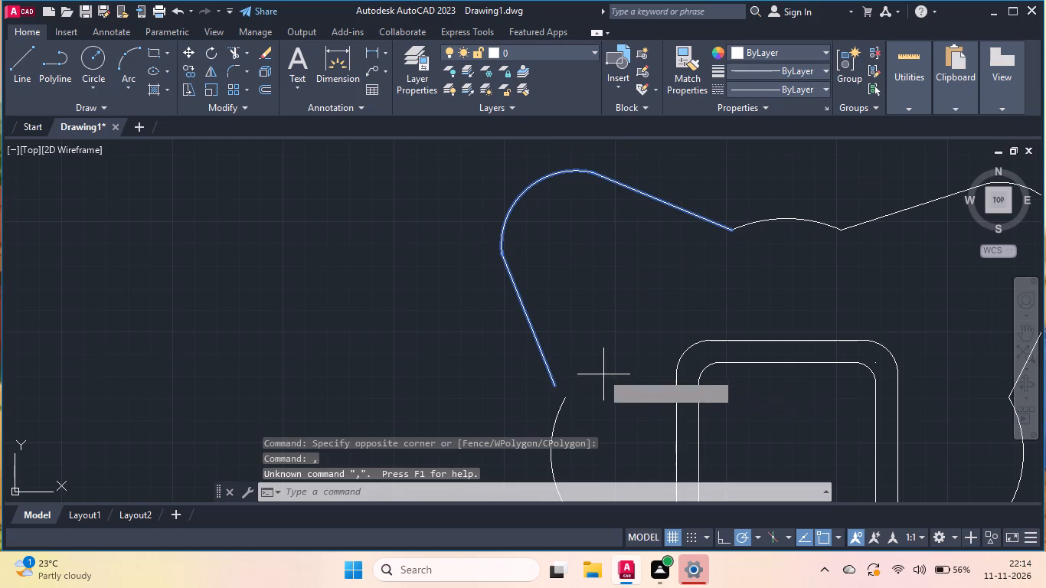
pyautogui.click(554, 383)
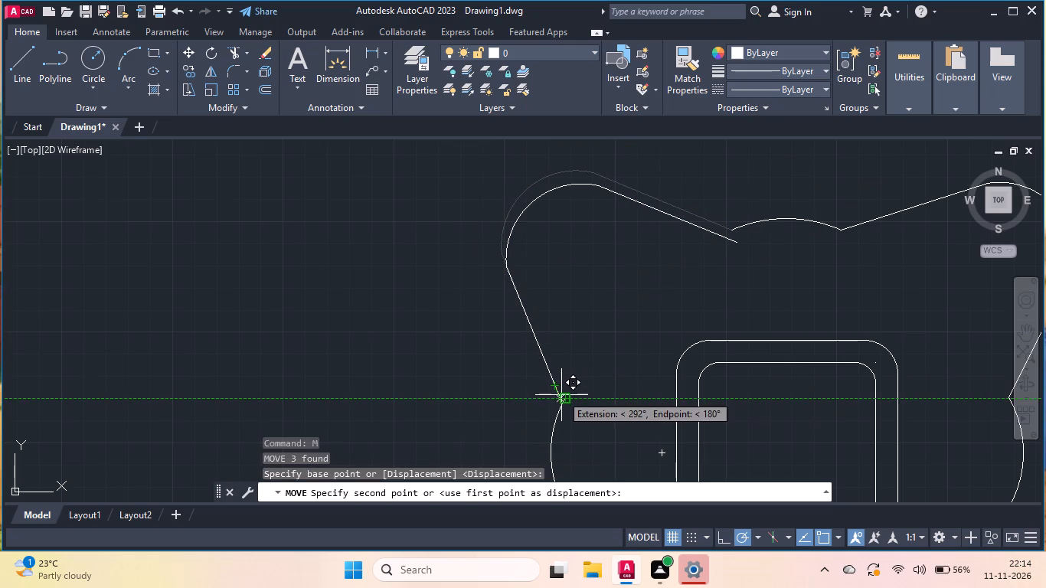
pyautogui.click(565, 396)
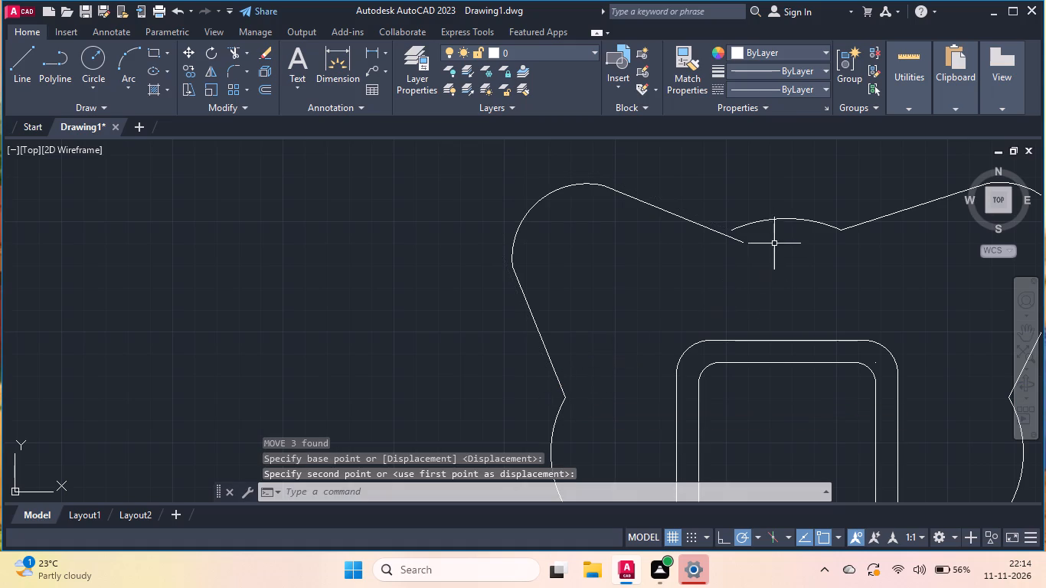
# Delete the upper-left lobe's upper straight line, whose end misses the arc above the square.
pyautogui.scroll(3, 767, 224)
pyautogui.click(655, 296)
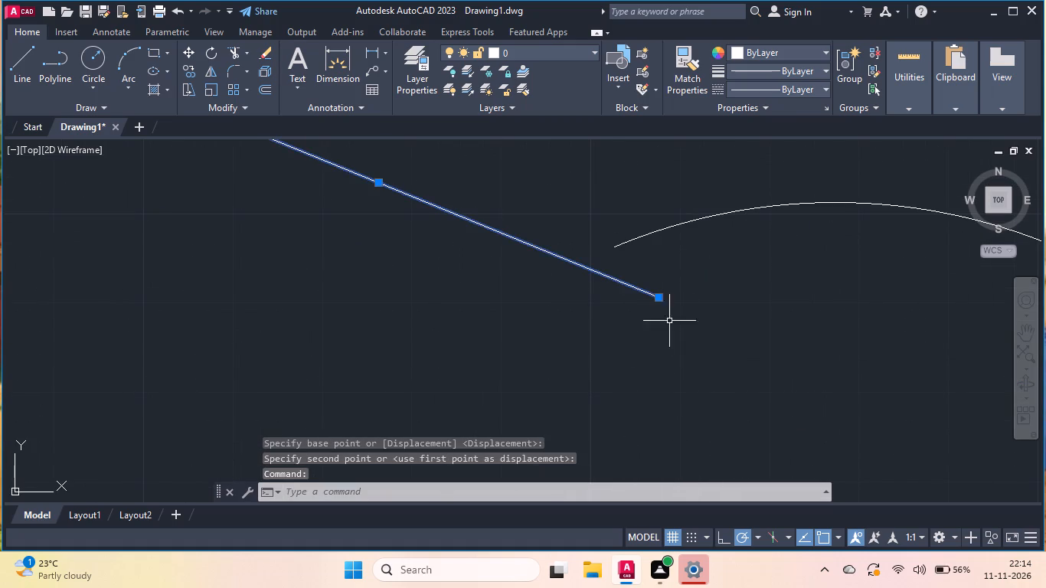
pyautogui.press('Delete')
# Draw a line from the left end of the arc above the square to the open upper end of the upper-left lobe's curve.
pyautogui.press('l')
pyautogui.press('Return')
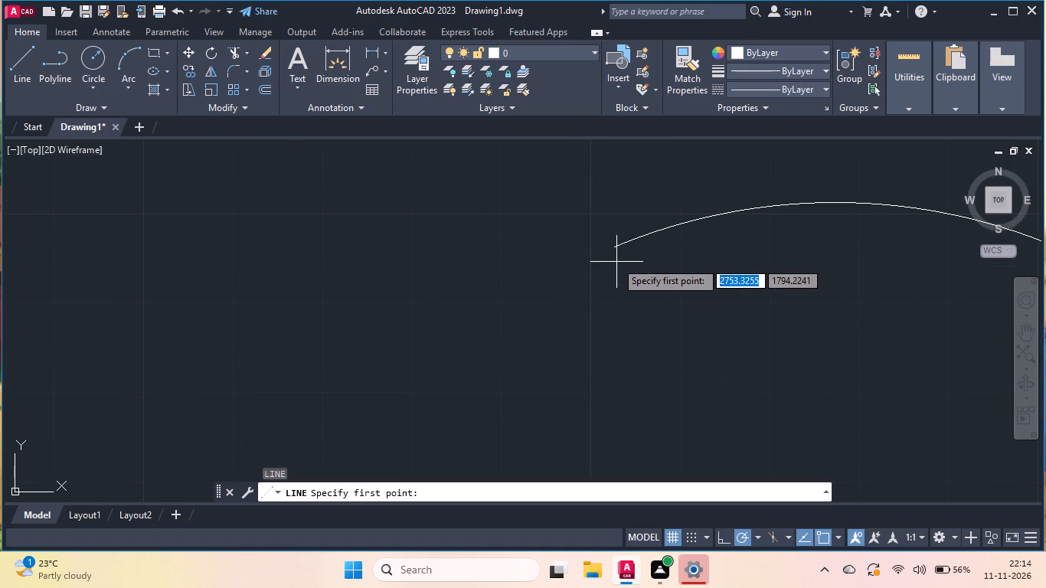
pyautogui.click(612, 250)
pyautogui.scroll(-3, 694, 373)
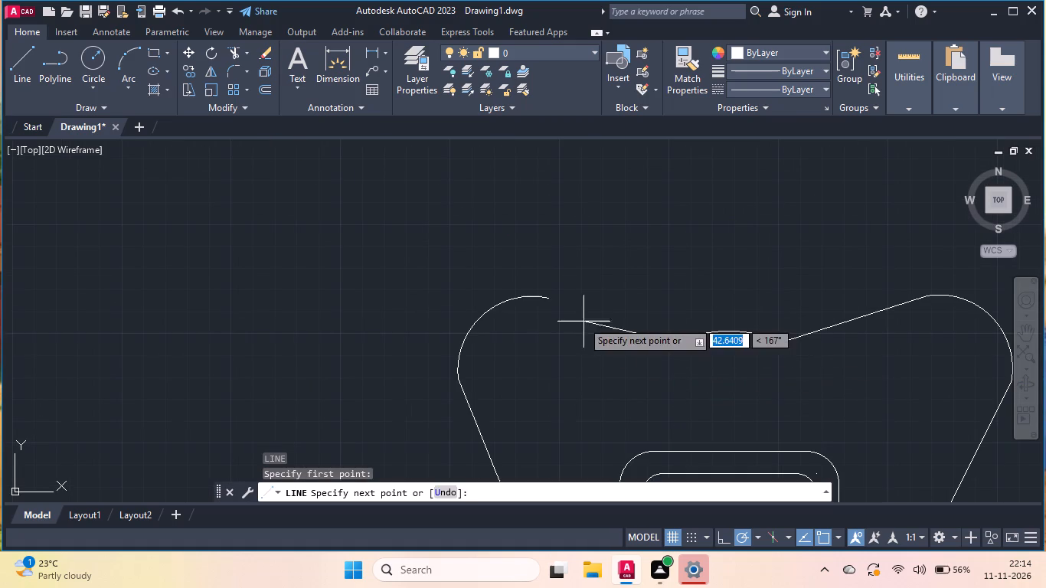
pyautogui.click(551, 298)
pyautogui.press('Return')
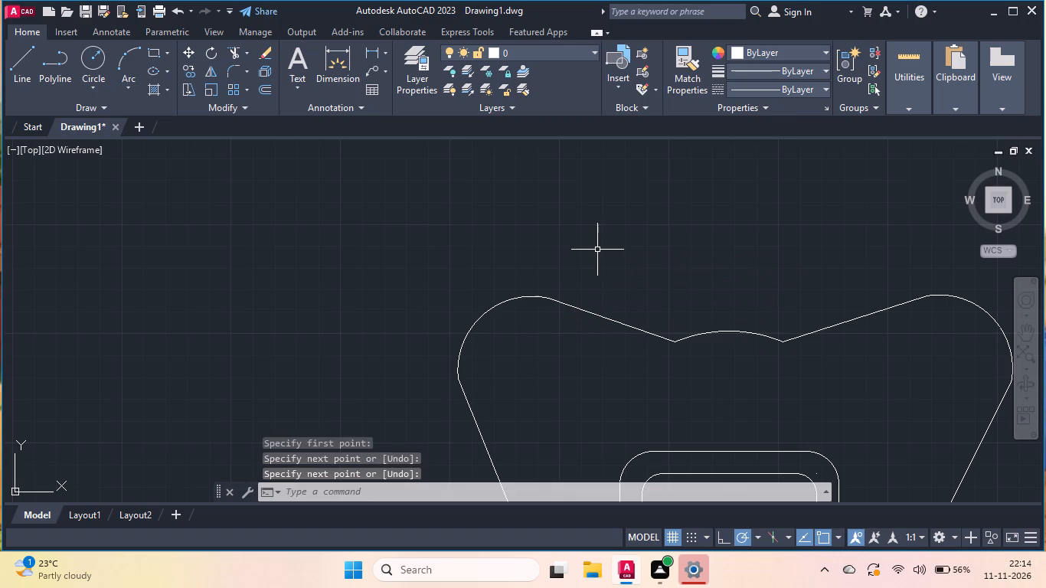
# Mirror the upper-left lobe across a 45-degree line through the left end of the arc above the square, keeping the original.
pyautogui.click(602, 247)
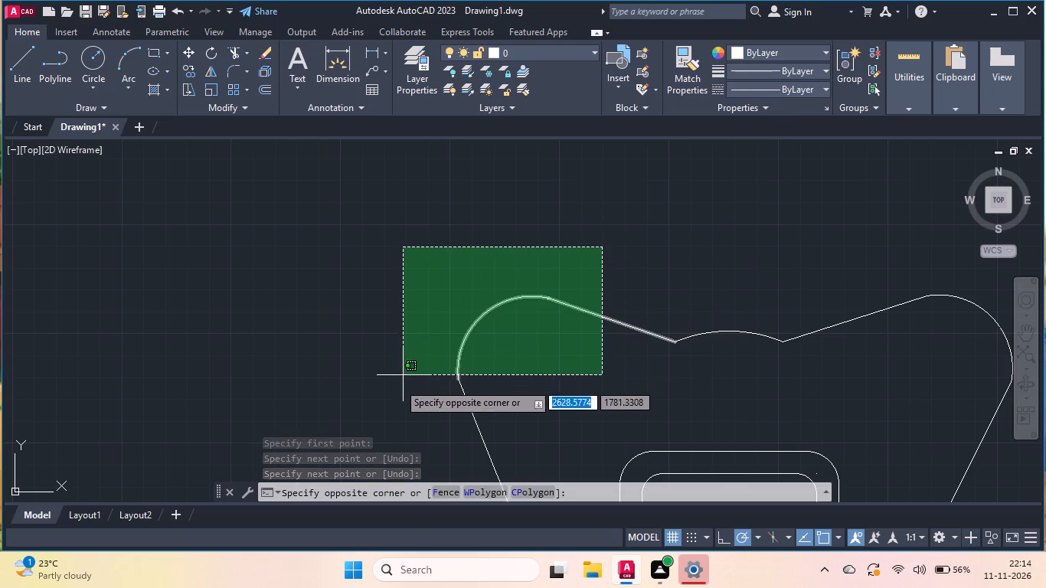
pyautogui.click(393, 406)
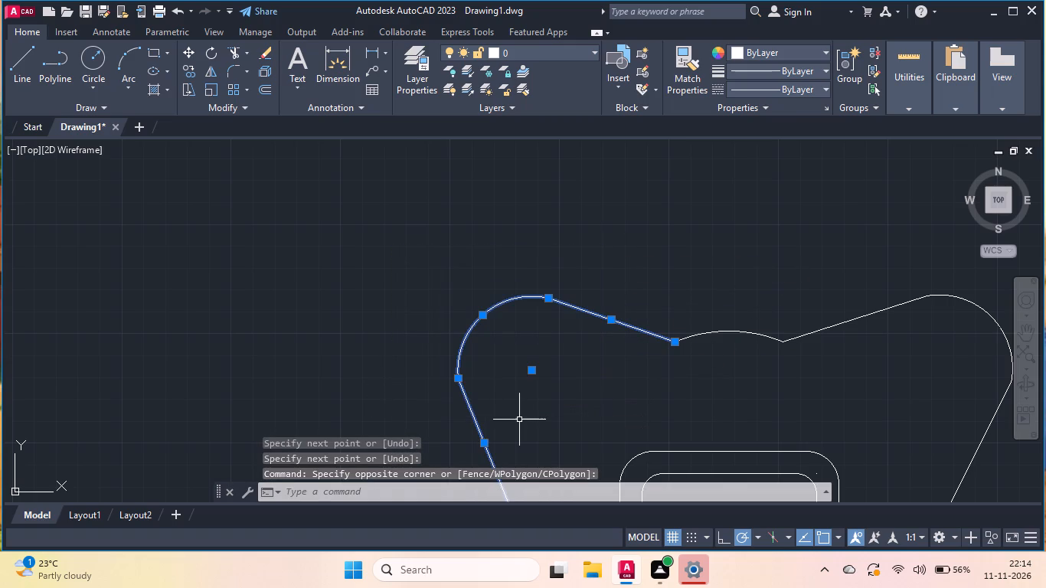
pyautogui.write('mi')
pyautogui.press('Return')
pyautogui.scroll(-3, 562, 390)
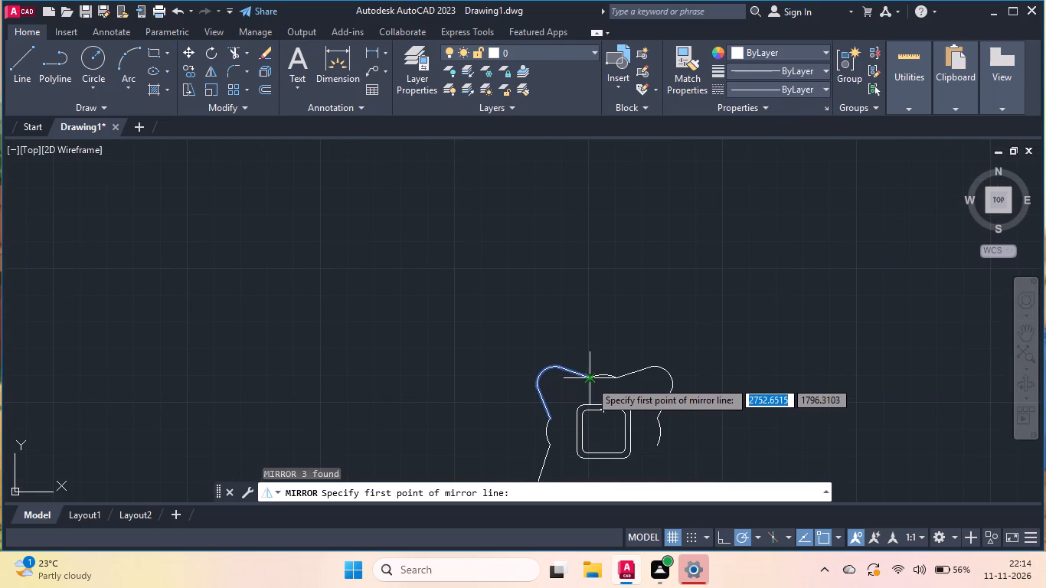
pyautogui.click(590, 380)
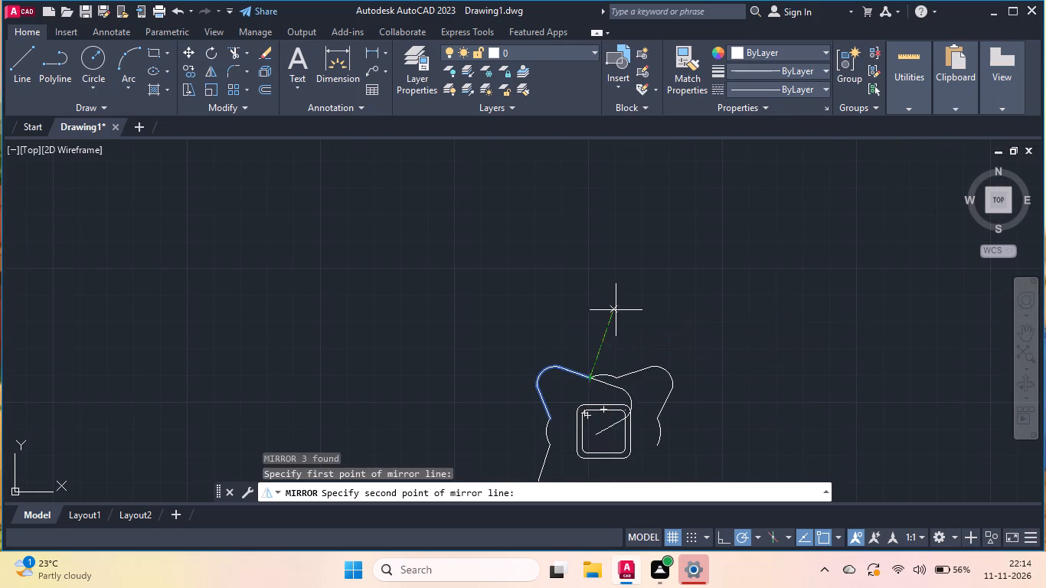
pyautogui.click(669, 297)
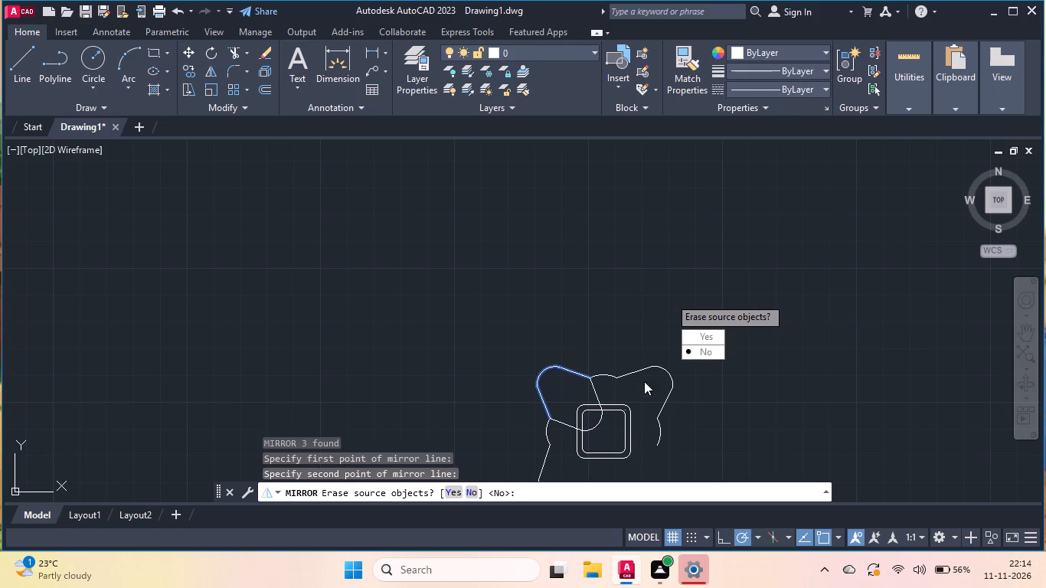
pyautogui.click(693, 346)
# Move the mirrored lobe from its upper end to the lower end of the arc right of the square.
pyautogui.scroll(3, 564, 448)
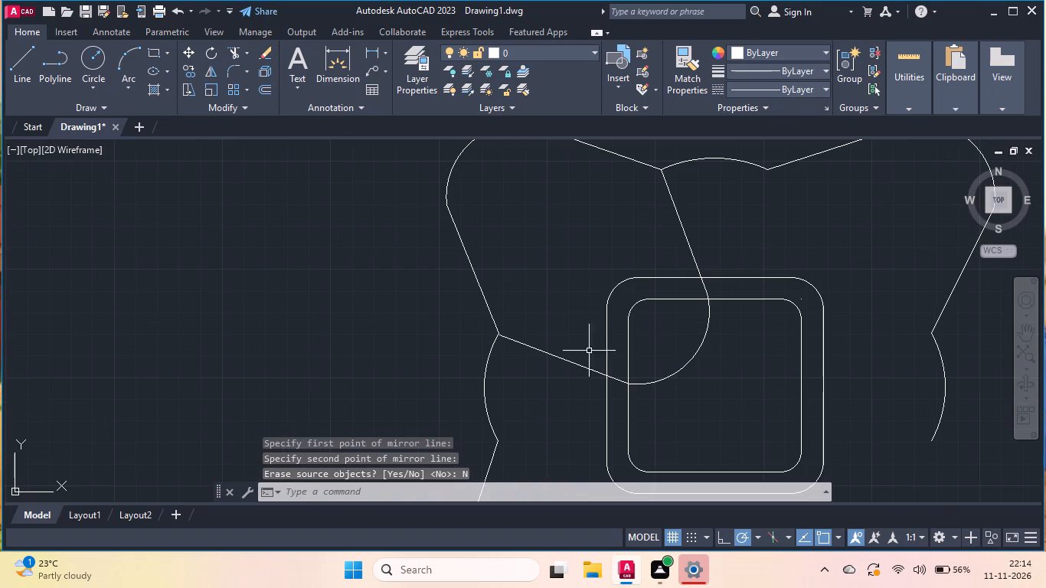
pyautogui.click(598, 309)
pyautogui.doubleClick(529, 381)
pyautogui.click(744, 337)
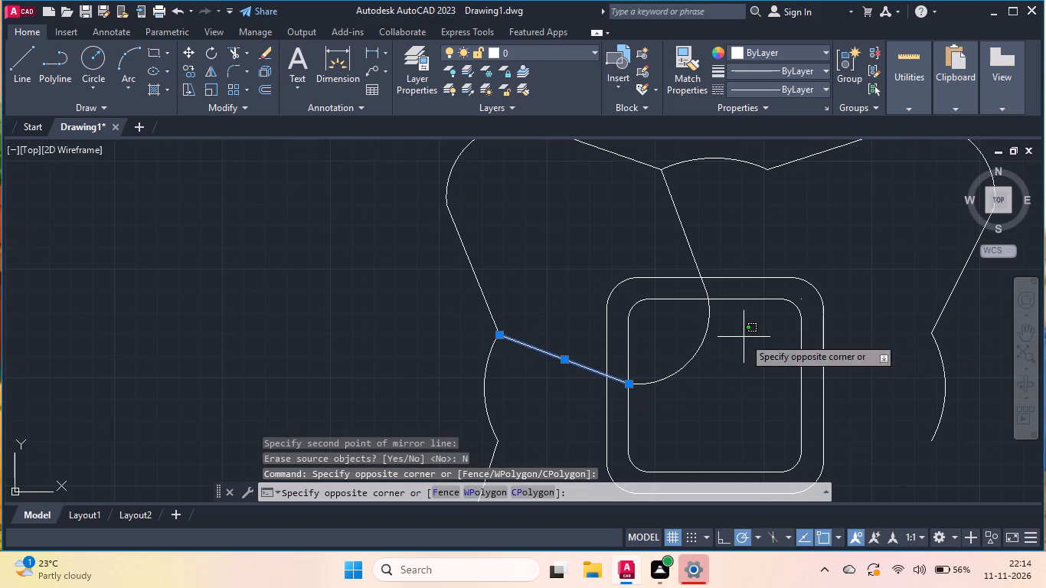
pyautogui.click(666, 342)
pyautogui.click(780, 208)
pyautogui.click(630, 237)
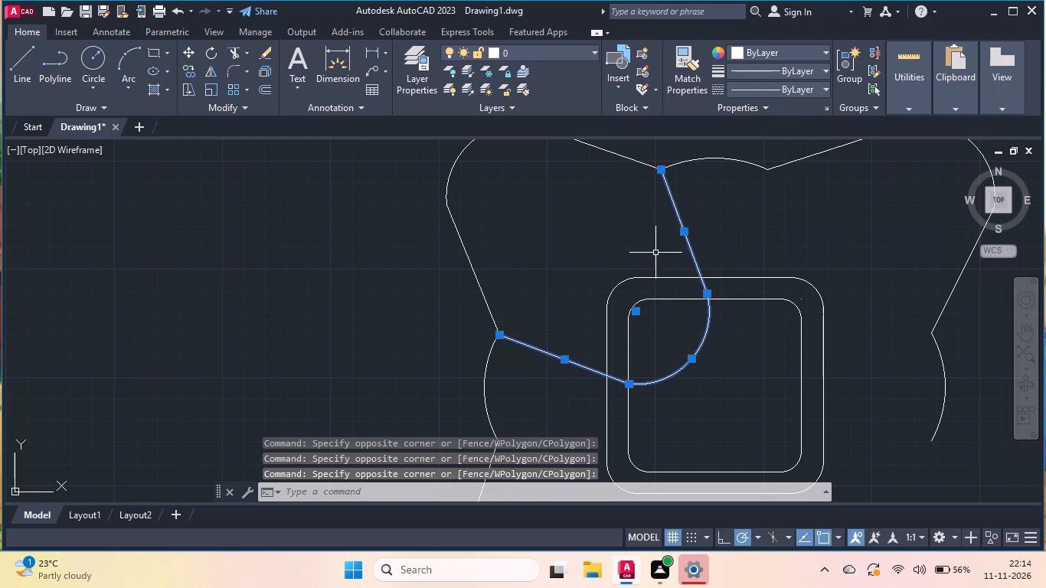
pyautogui.press('m')
pyautogui.press('Return')
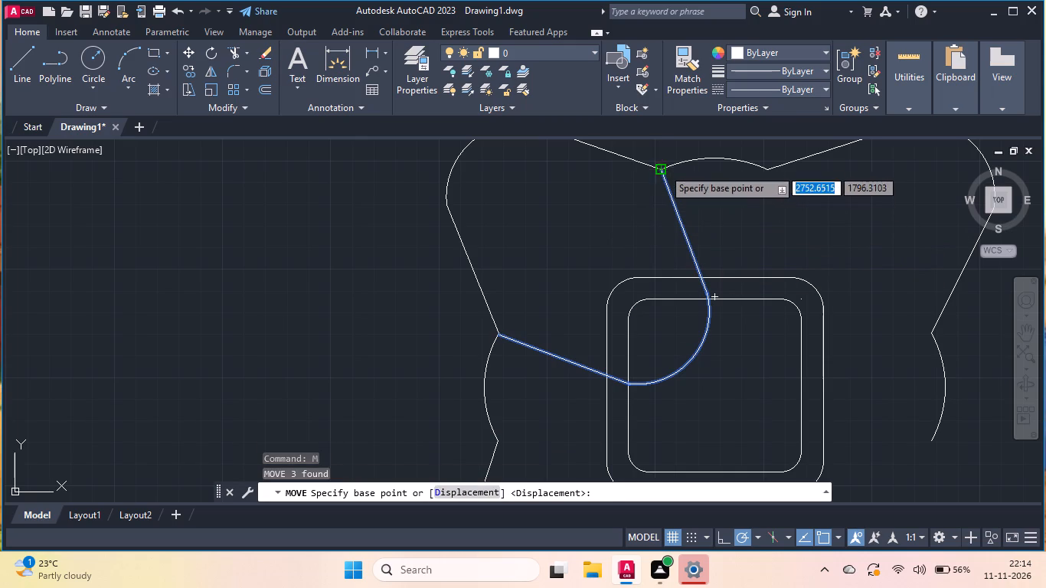
pyautogui.doubleClick(663, 168)
pyautogui.scroll(-3, 640, 179)
pyautogui.scroll(2, 727, 253)
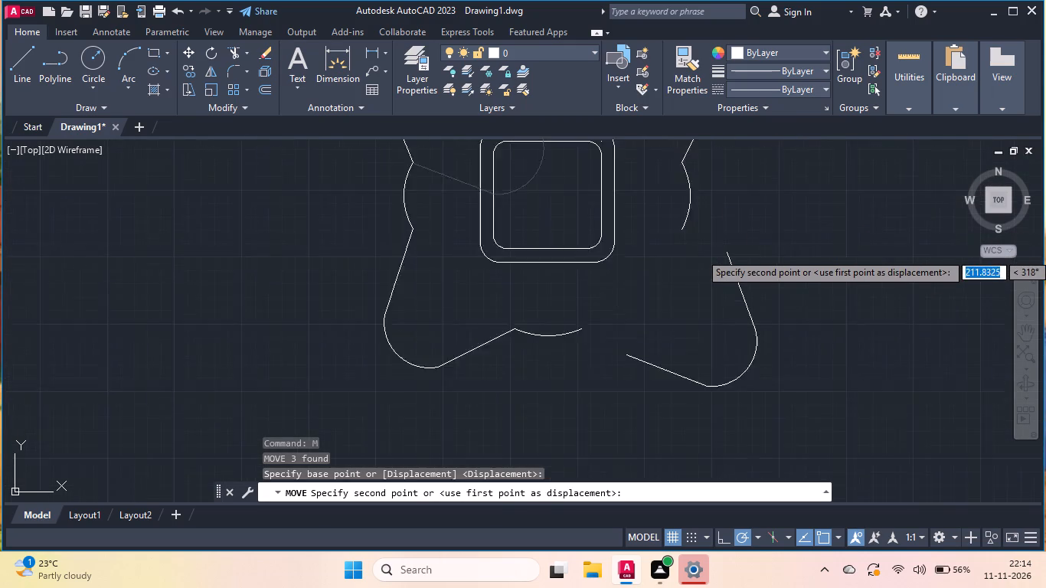
pyautogui.scroll(1, 727, 253)
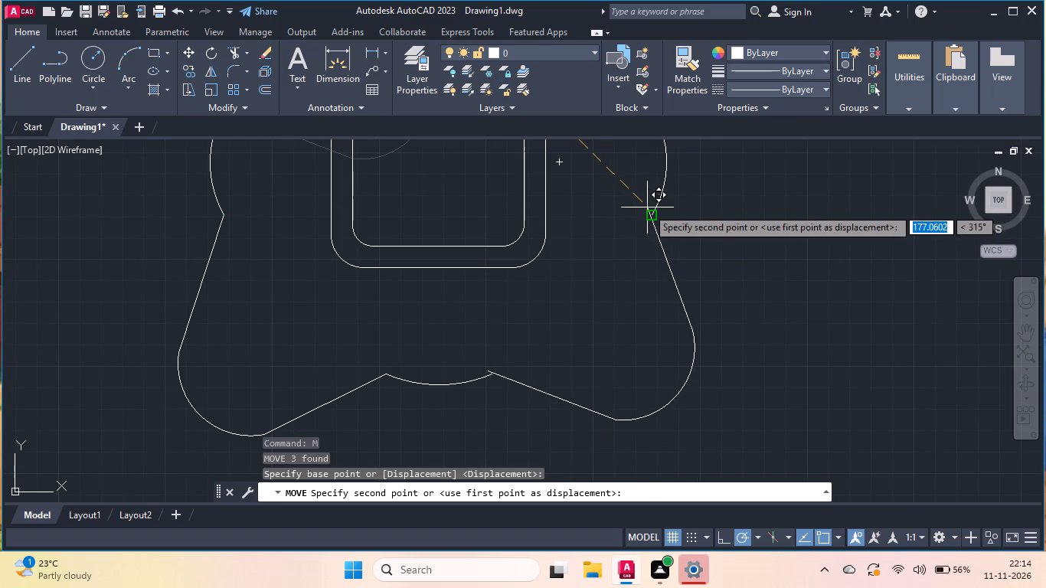
pyautogui.click(649, 209)
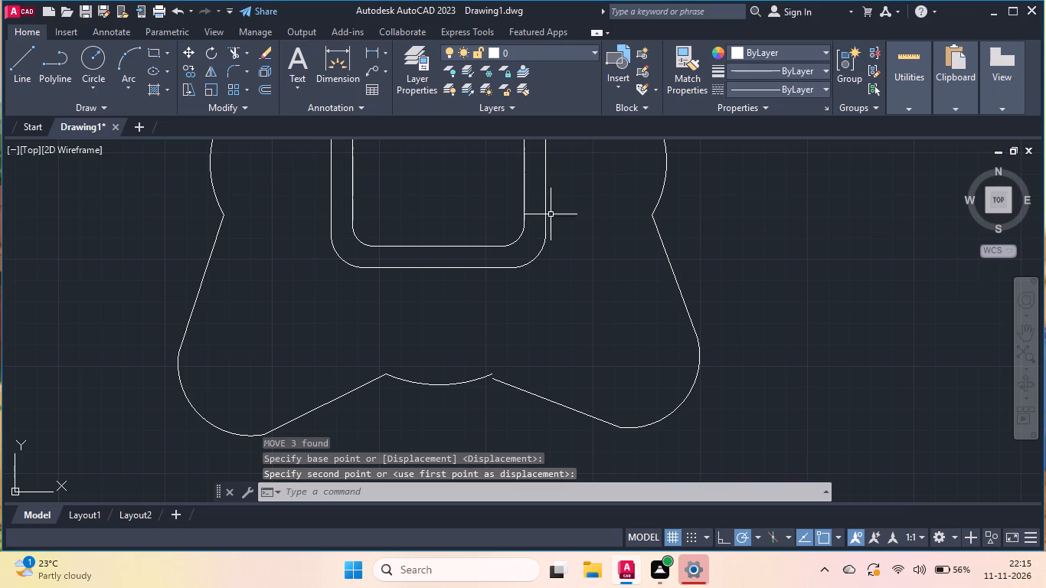
# Delete the lower-right lobe's lower straight line, whose end misses the arc below the square.
pyautogui.scroll(3, 451, 374)
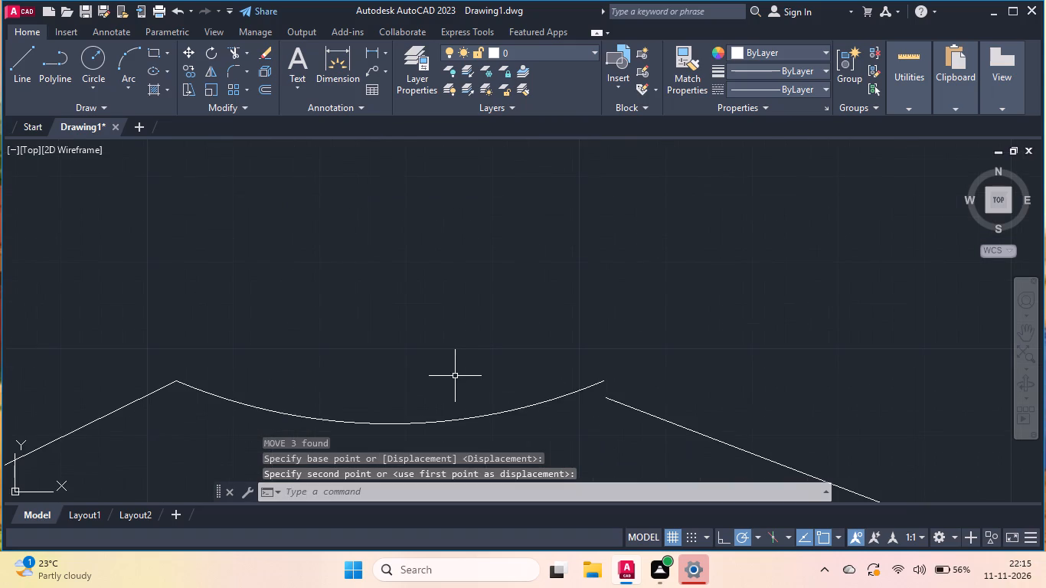
pyautogui.click(613, 401)
pyautogui.press('Delete')
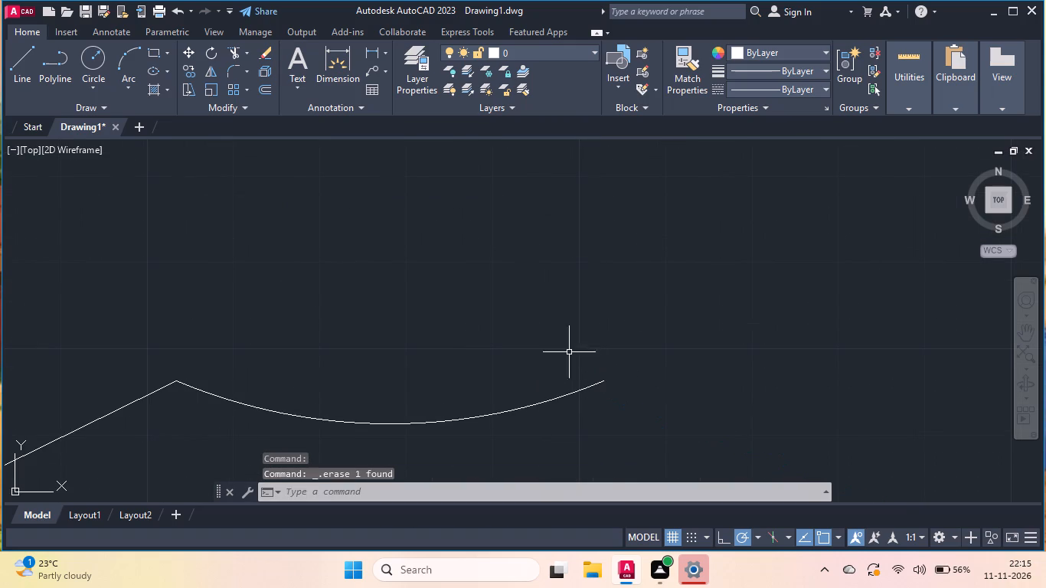
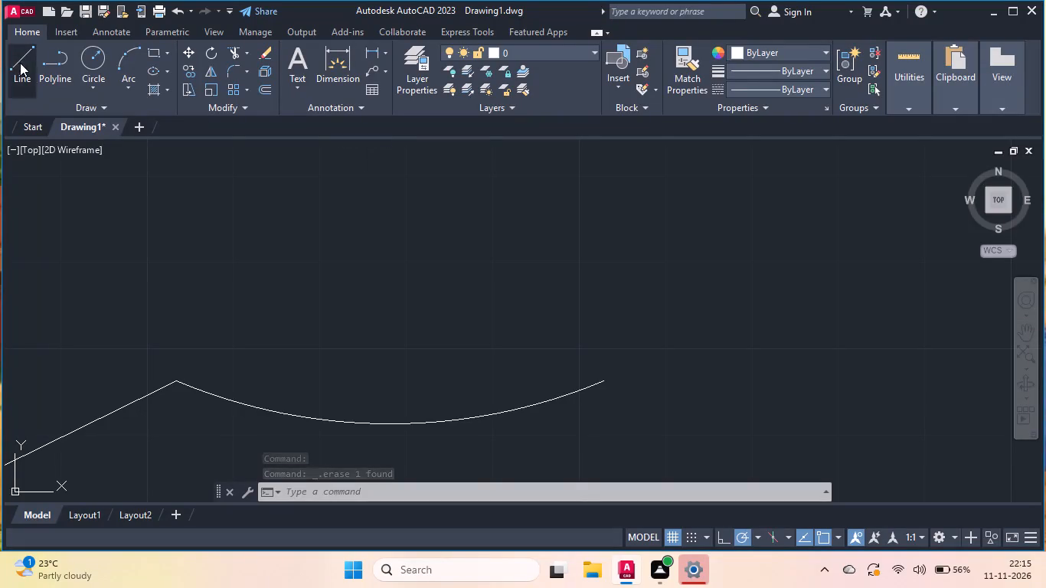
# Draw a line from the right end of the arc below the square to the open lower end of the lower-right lobe's curve.
pyautogui.click(606, 384)
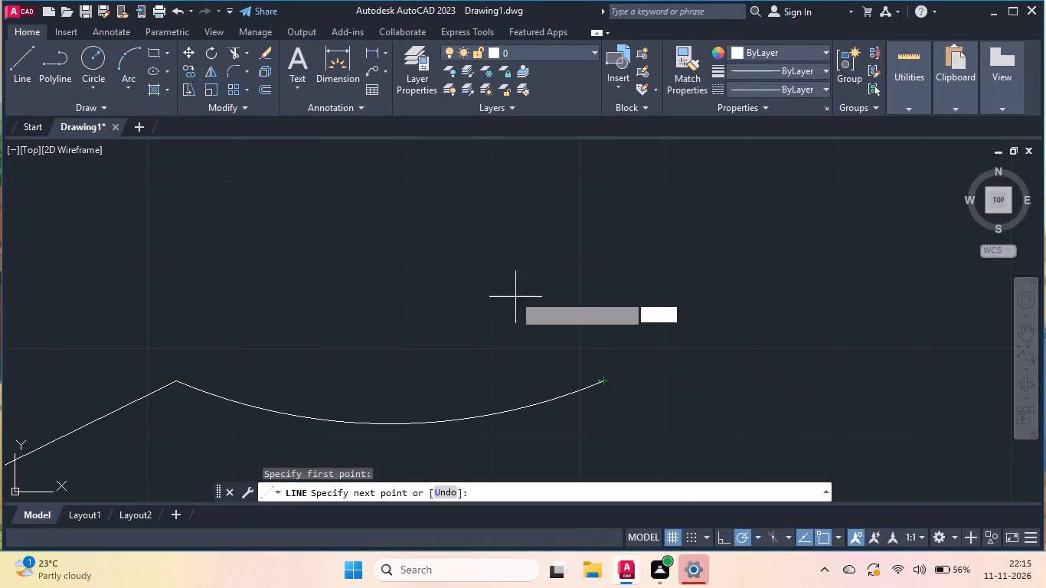
pyautogui.scroll(-3, 513, 293)
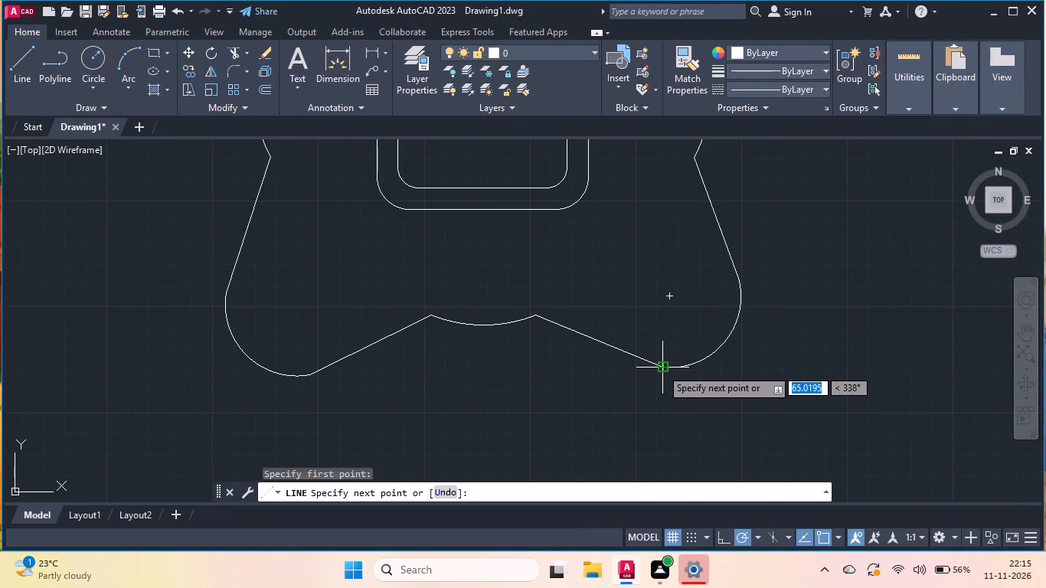
pyautogui.click(661, 368)
pyautogui.press('Return')
pyautogui.scroll(-2, 580, 369)
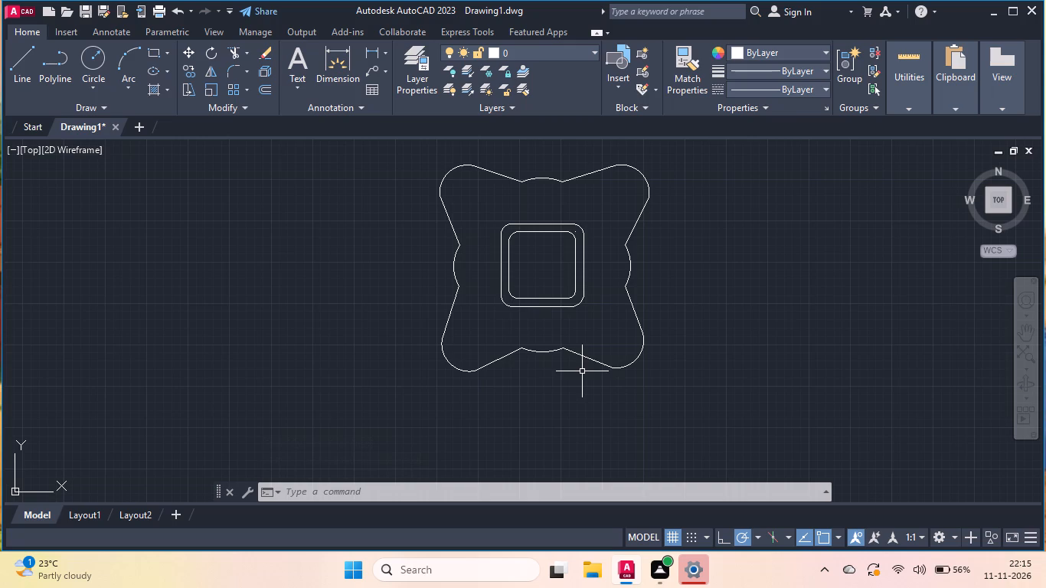
pyautogui.doubleClick(582, 371)
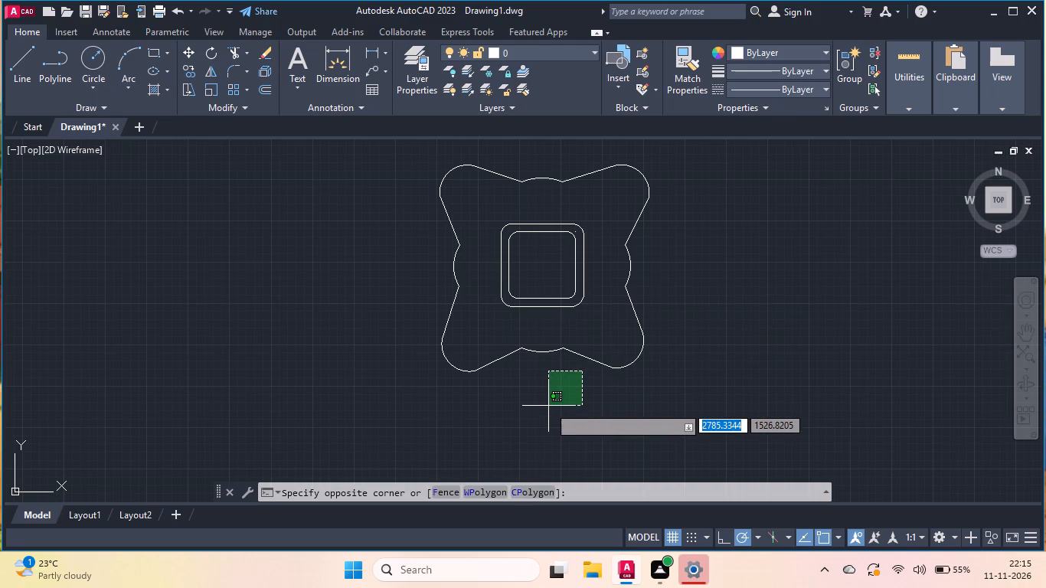
pyautogui.press('Escape')
# Draw a circle with a radius of about 8.9 at the centre of the upper-left lobe's curve.
pyautogui.scroll(2, 521, 210)
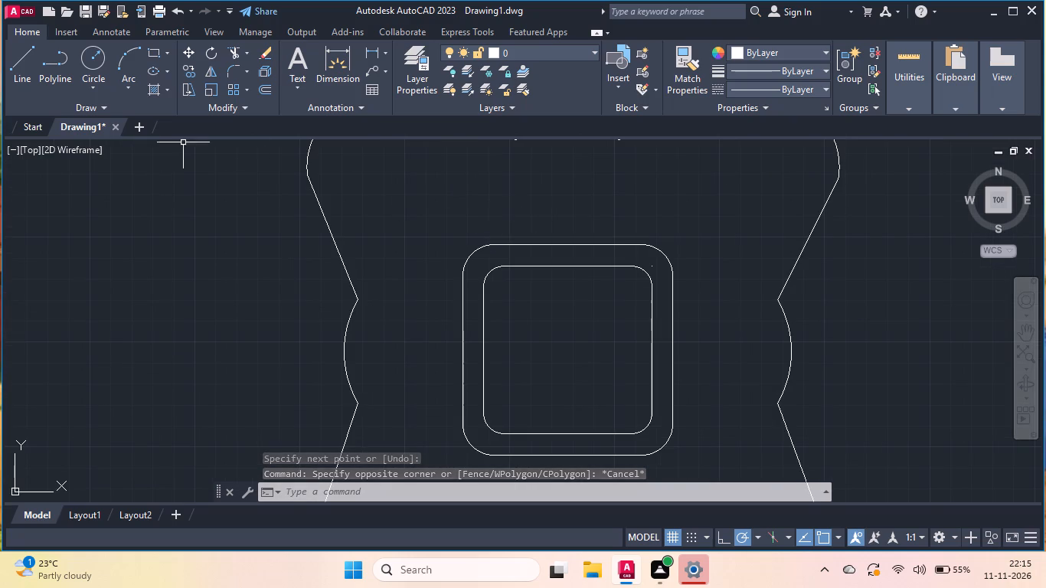
pyautogui.click(87, 50)
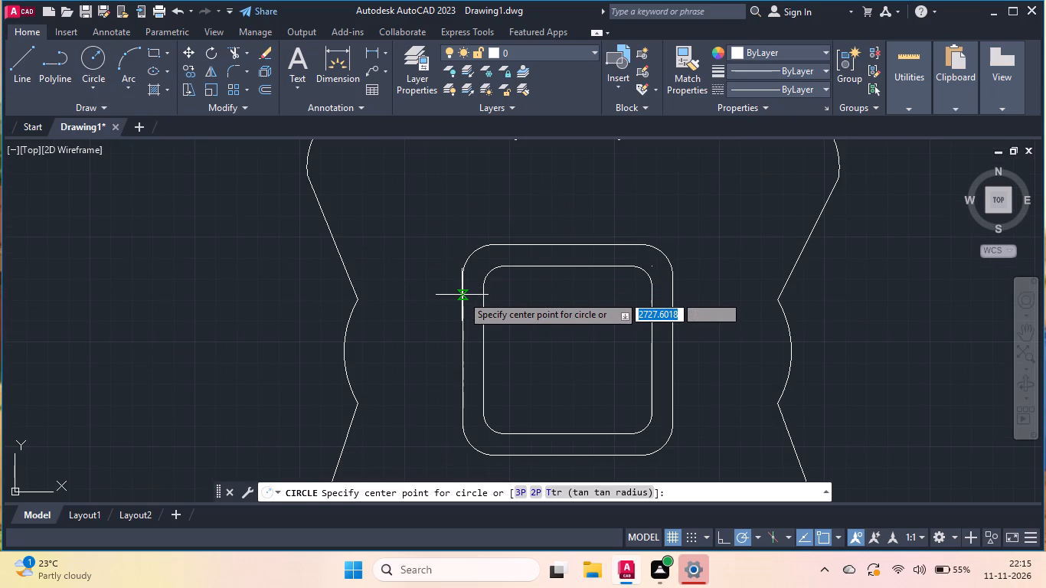
pyautogui.scroll(-1, 474, 302)
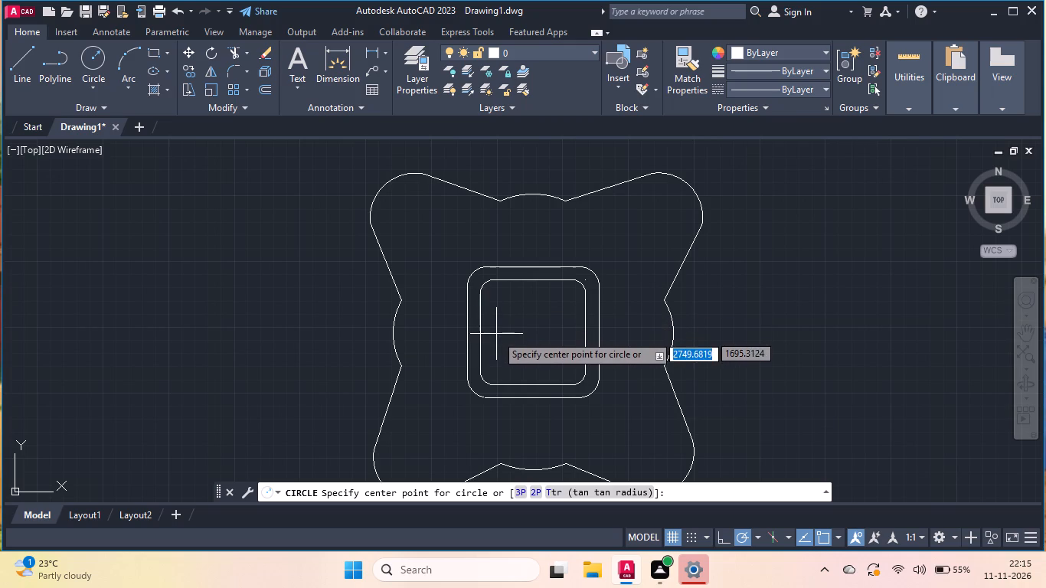
pyautogui.click(85, 52)
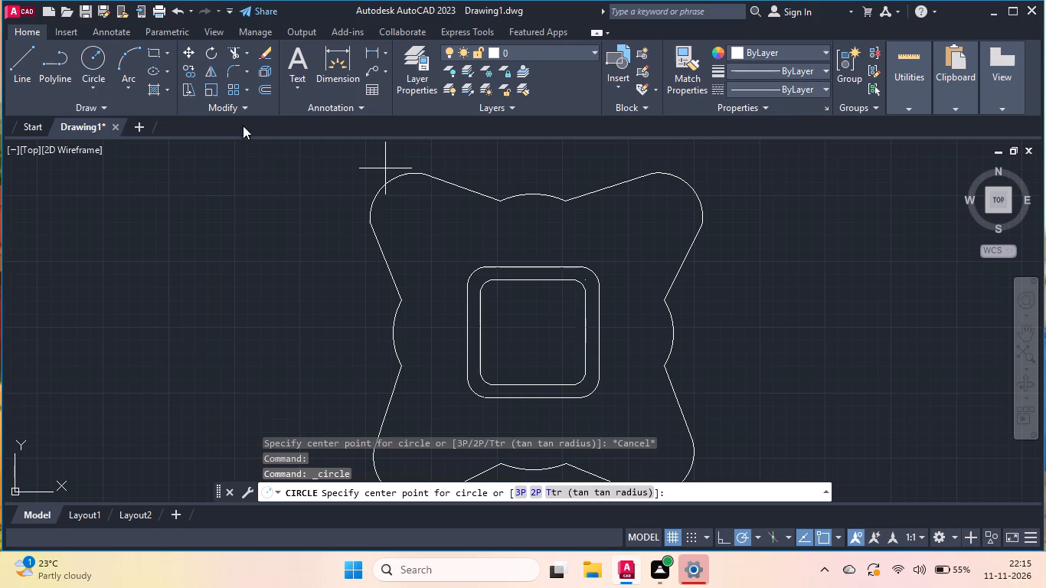
pyautogui.click(413, 220)
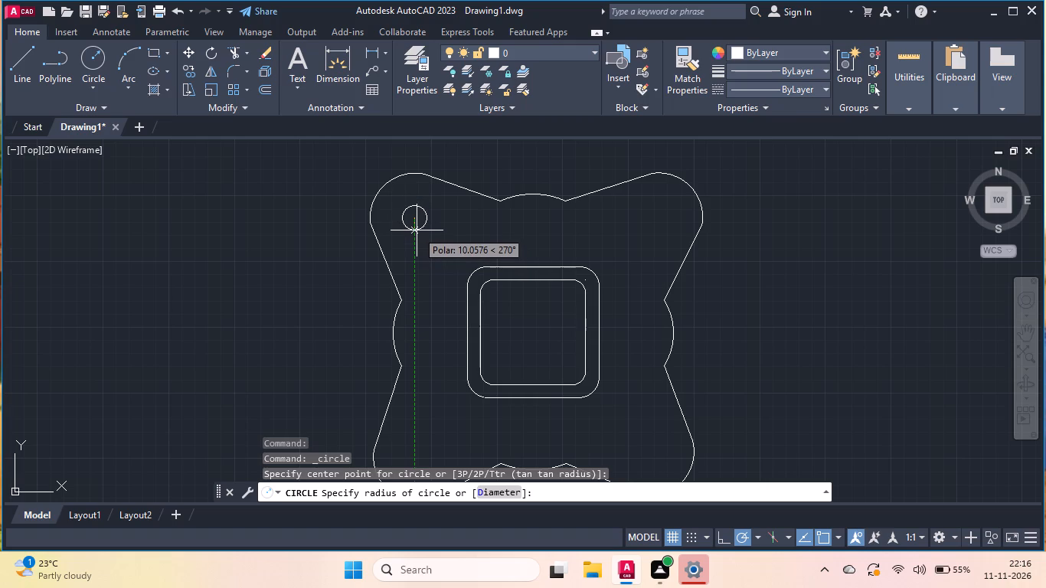
pyautogui.click(417, 230)
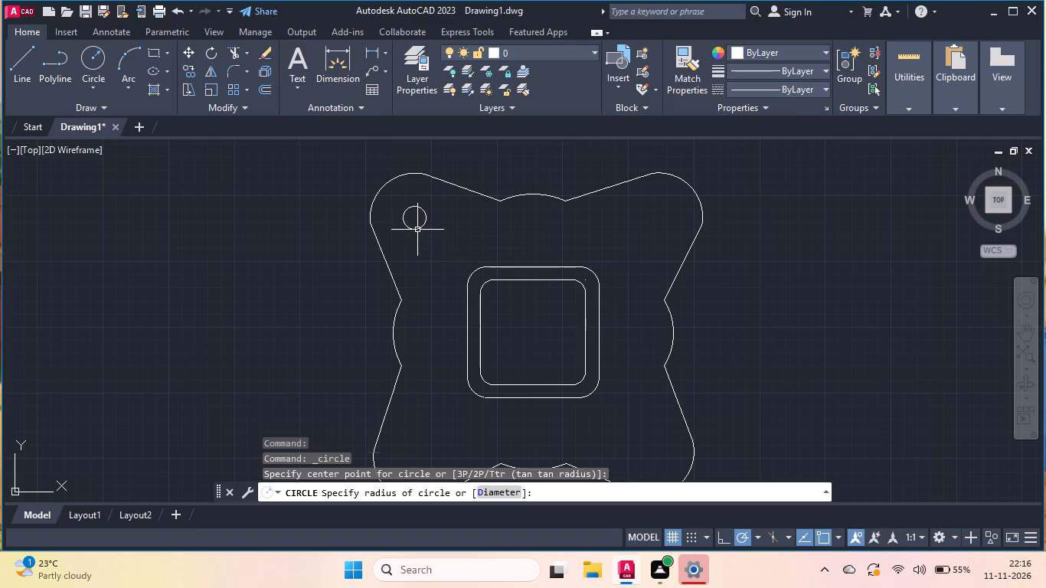
# Draw vertical and horizontal diameter lines across the circle in the upper-left lobe.
pyautogui.click(11, 55)
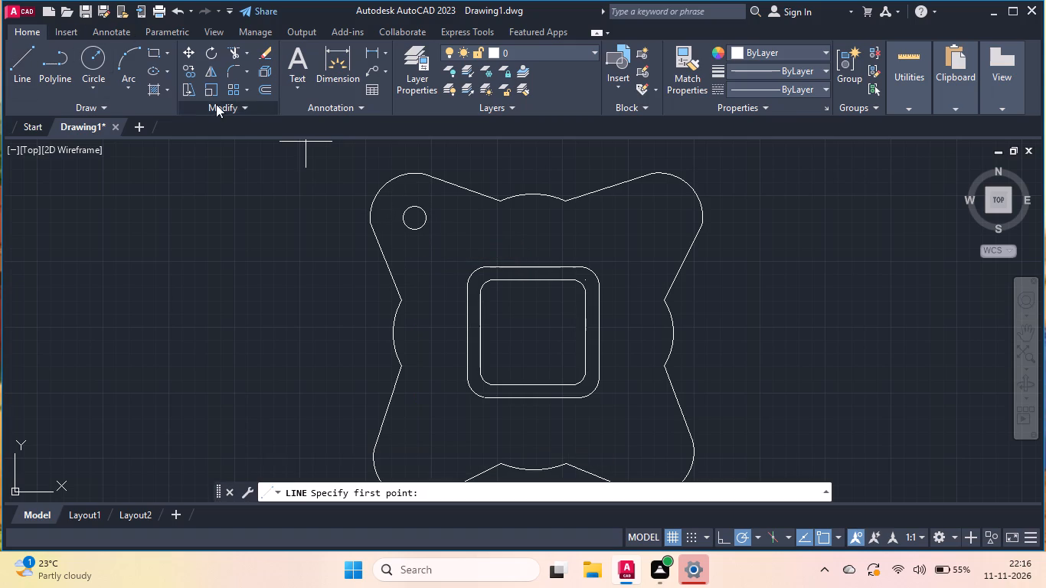
pyautogui.click(416, 209)
pyautogui.click(412, 231)
pyautogui.press('Return')
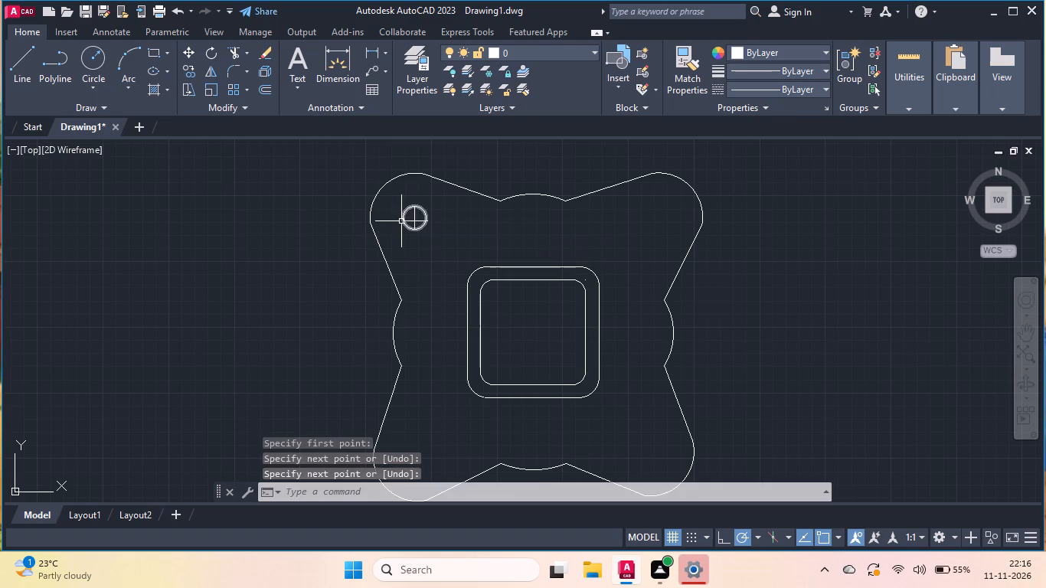
pyautogui.scroll(2, 401, 220)
pyautogui.press('Return')
pyautogui.click(400, 214)
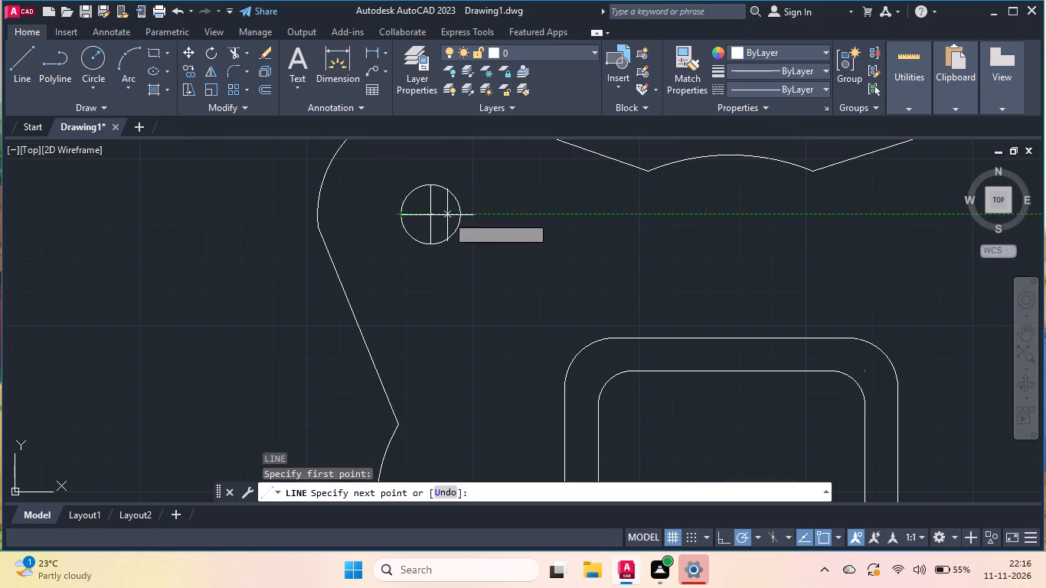
pyautogui.click(458, 212)
pyautogui.press('Return')
# Copy the upper-left circle with its cross lines from its centre to the upper-right lobe, about 184 units horizontally across.
pyautogui.click(492, 177)
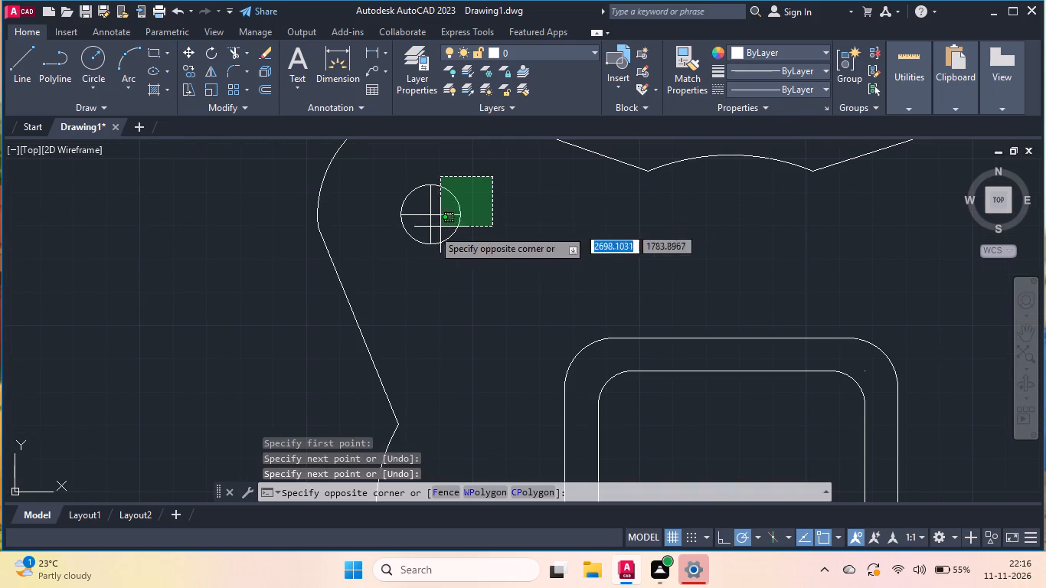
pyautogui.click(392, 250)
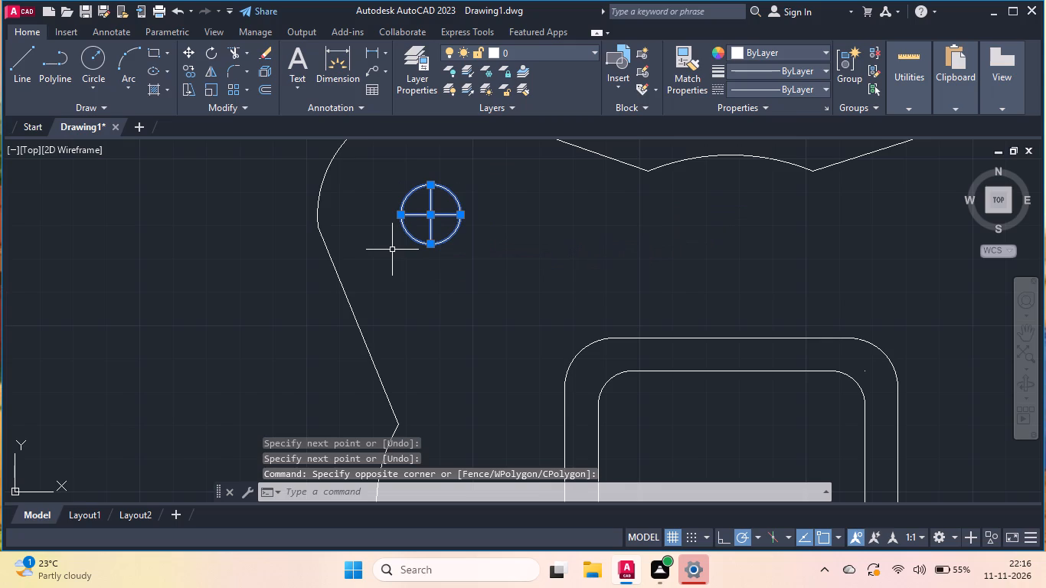
pyautogui.write('co')
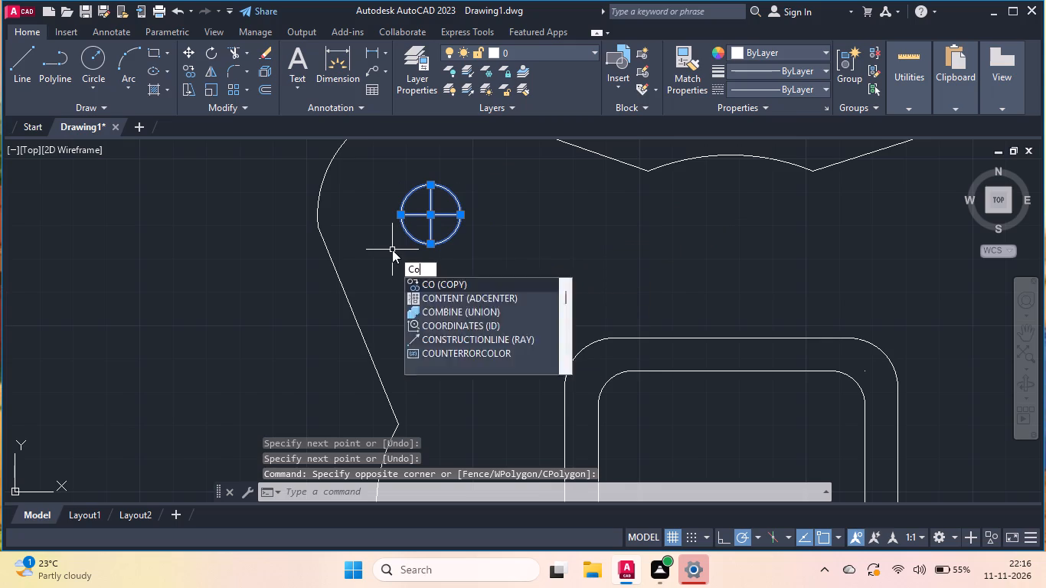
pyautogui.press('Return')
pyautogui.click(433, 213)
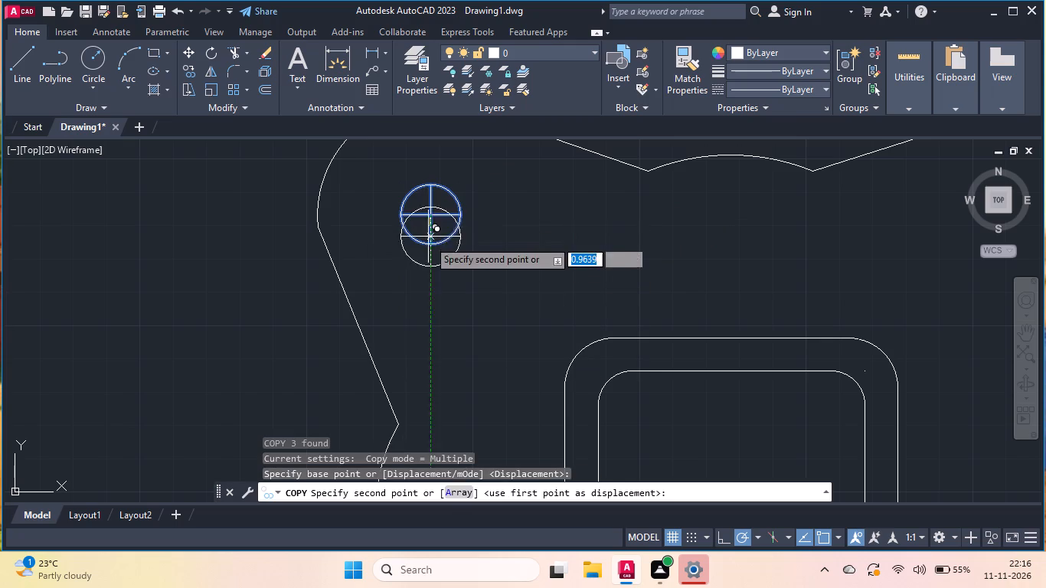
pyautogui.scroll(-2, 427, 240)
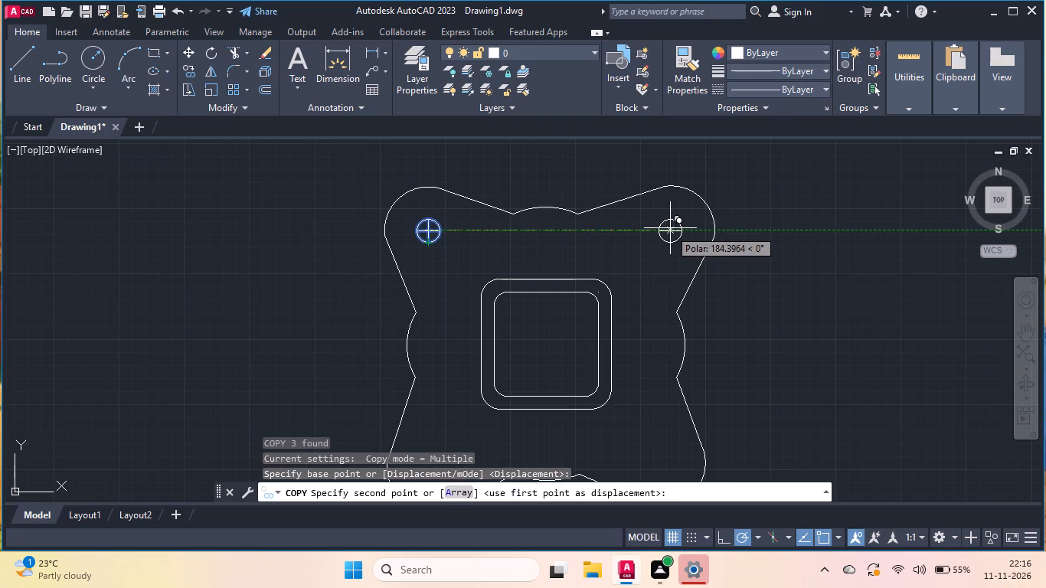
pyautogui.click(670, 228)
pyautogui.scroll(-3, 675, 197)
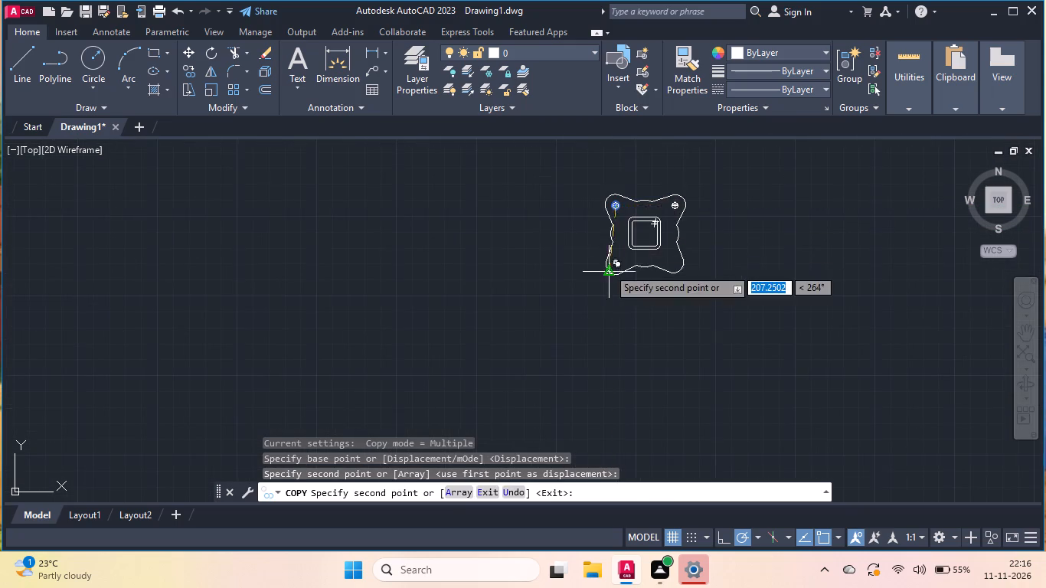
pyautogui.scroll(3, 608, 268)
pyautogui.press('Return')
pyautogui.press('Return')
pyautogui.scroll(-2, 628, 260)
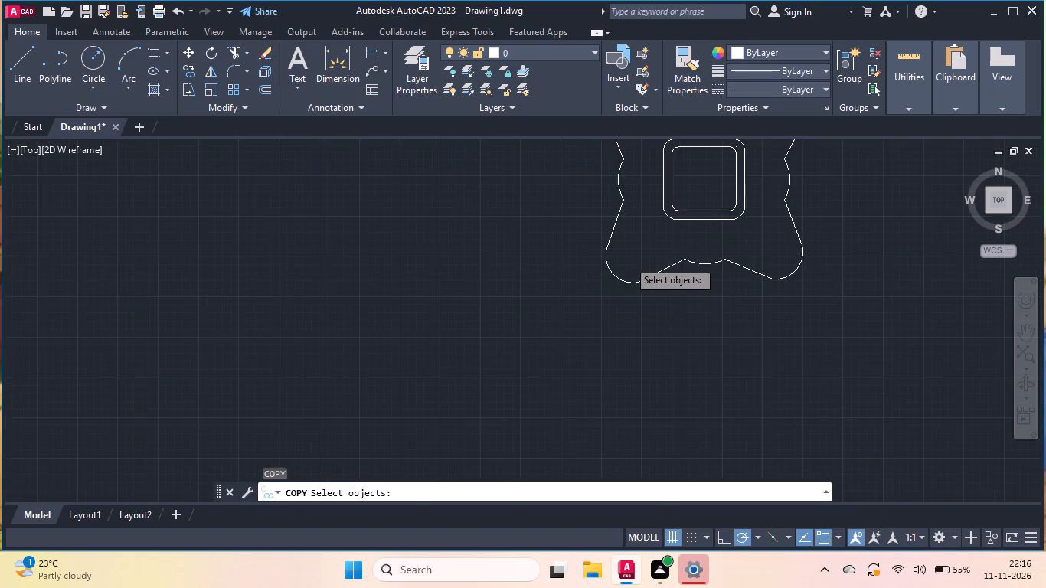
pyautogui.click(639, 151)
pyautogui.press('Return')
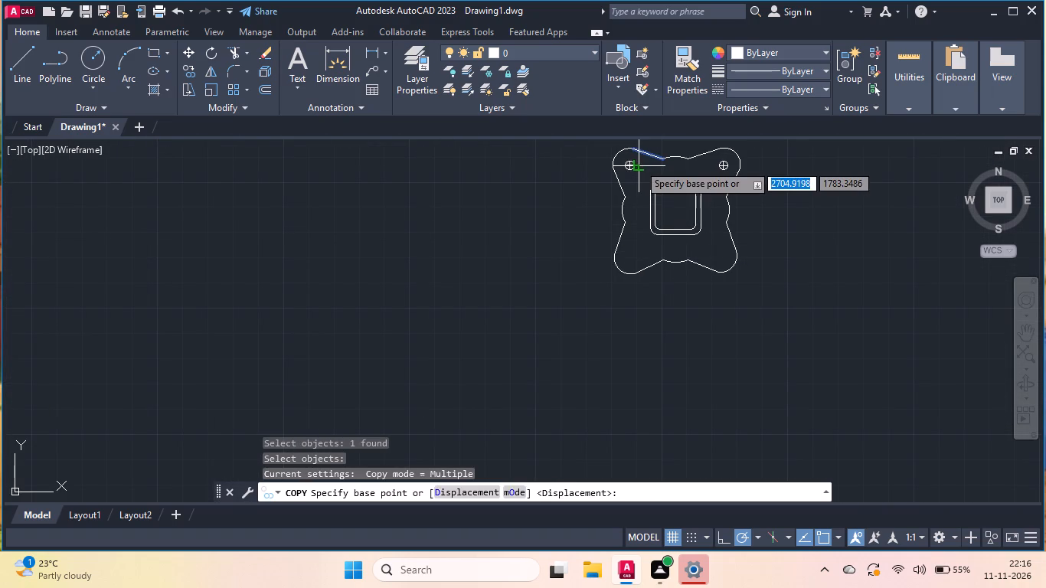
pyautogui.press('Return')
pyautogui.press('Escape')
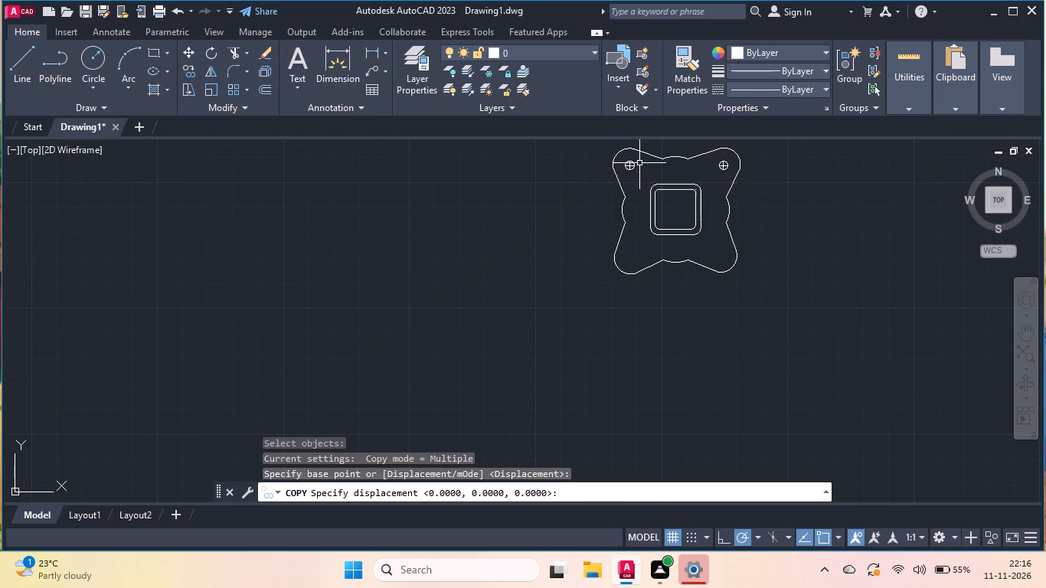
# Copy the upper-left circle with its cross lines from its centre into the lower-left and lower-right lobes.
pyautogui.scroll(2, 639, 163)
pyautogui.click(639, 158)
pyautogui.click(595, 189)
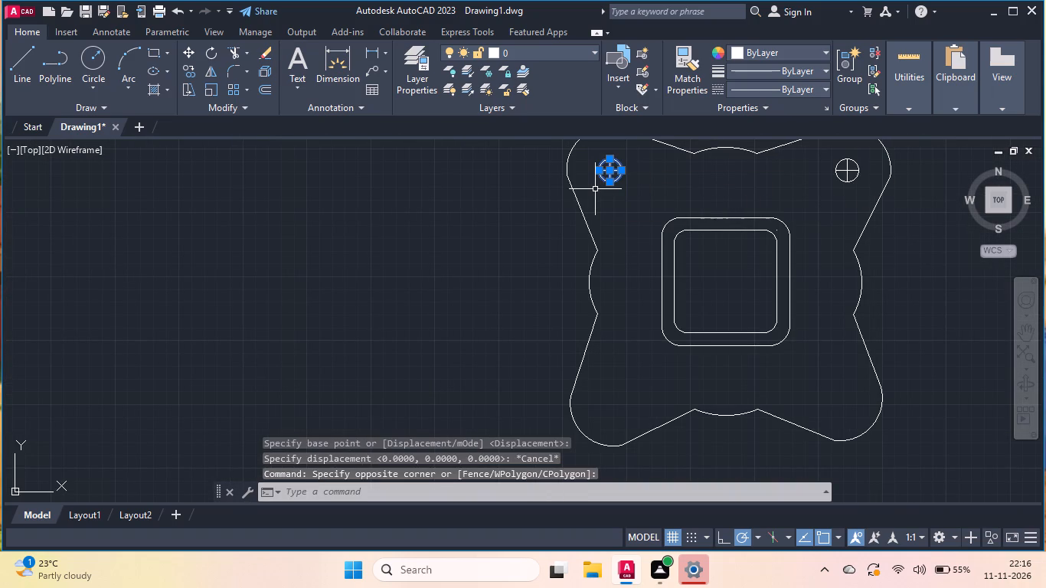
pyautogui.write('co')
pyautogui.press('Return')
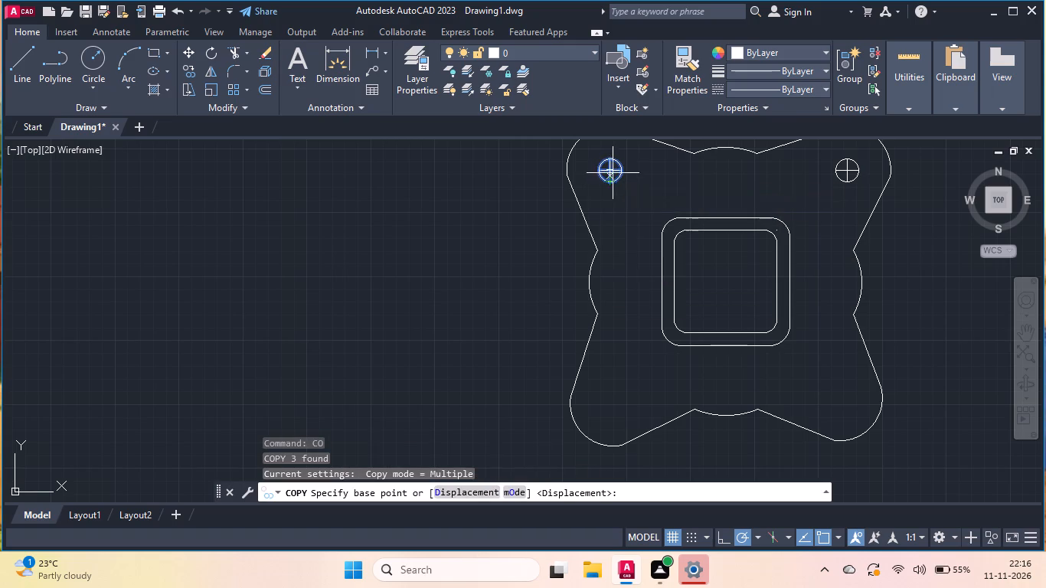
pyautogui.click(614, 168)
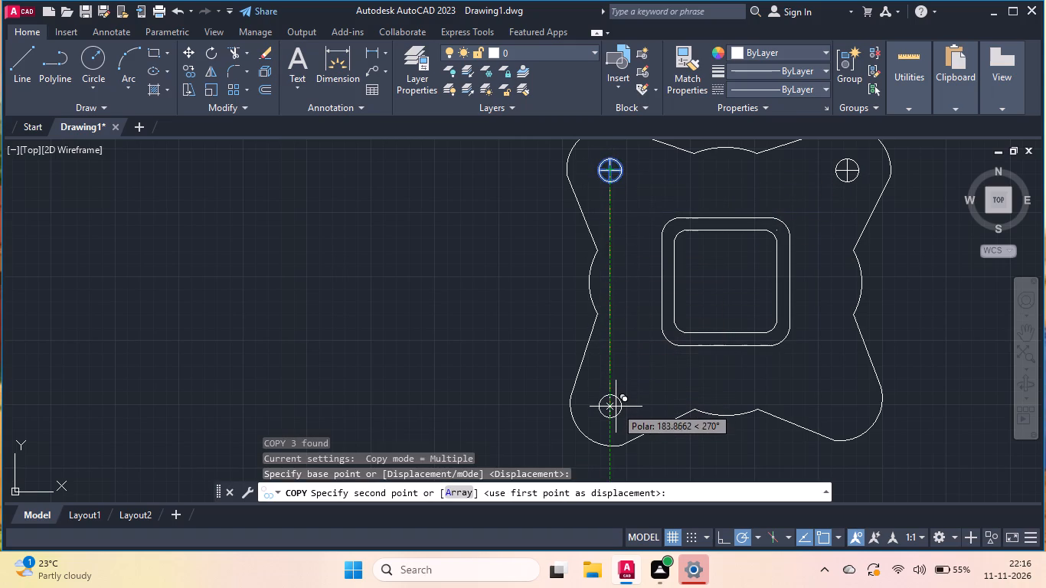
pyautogui.click(613, 405)
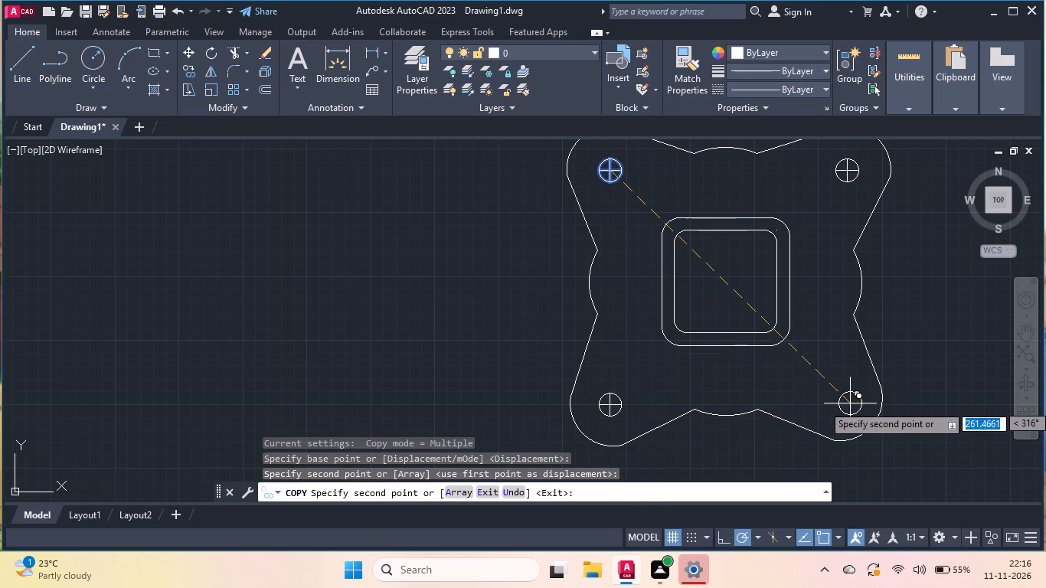
pyautogui.click(838, 406)
pyautogui.press('Return')
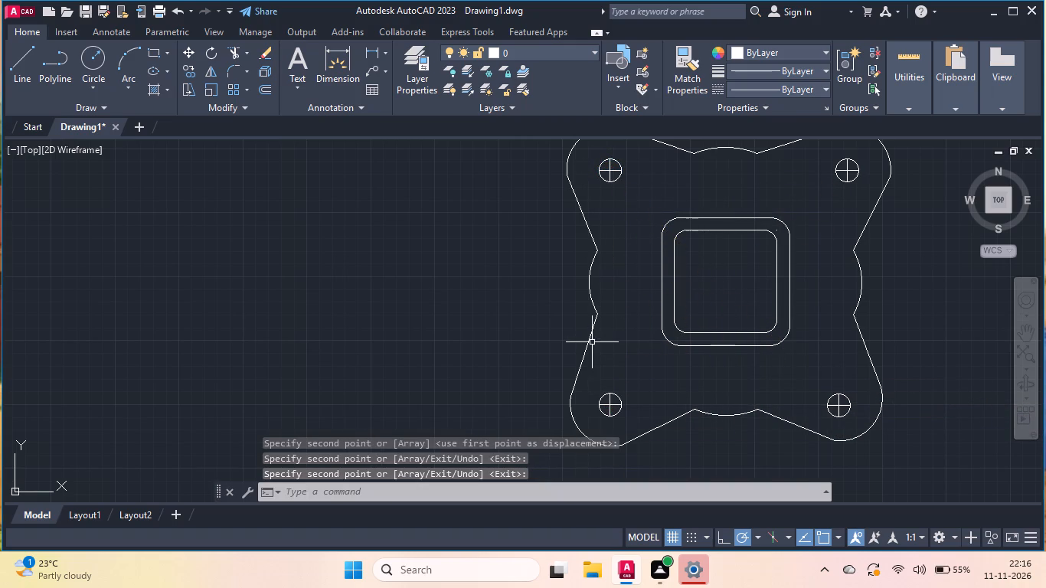
# Draw a circle with a radius of about 8 inside the inner square, near its upper-left corner.
pyautogui.scroll(-3, 590, 342)
pyautogui.scroll(2, 685, 339)
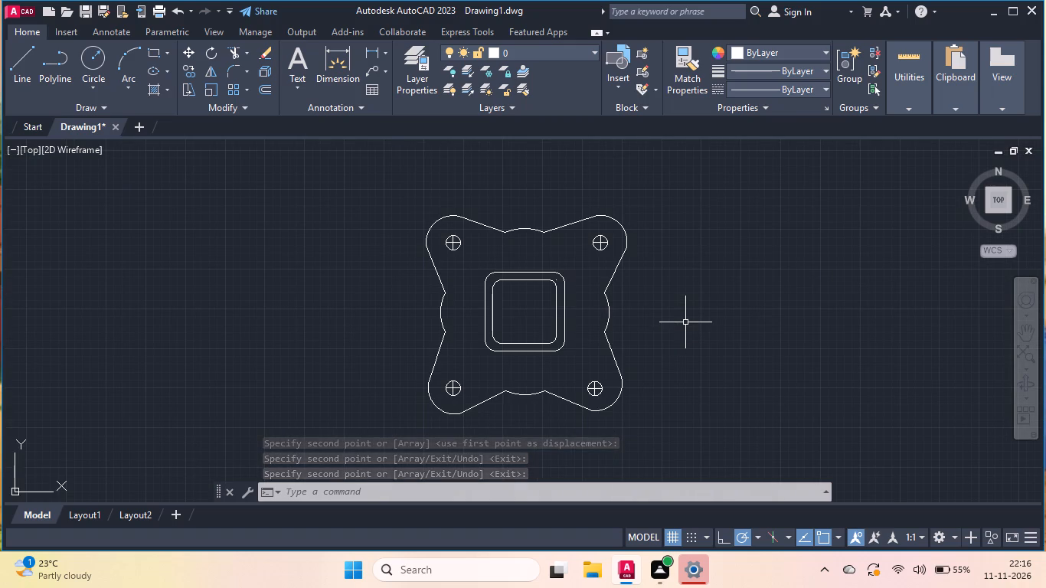
pyautogui.click(89, 52)
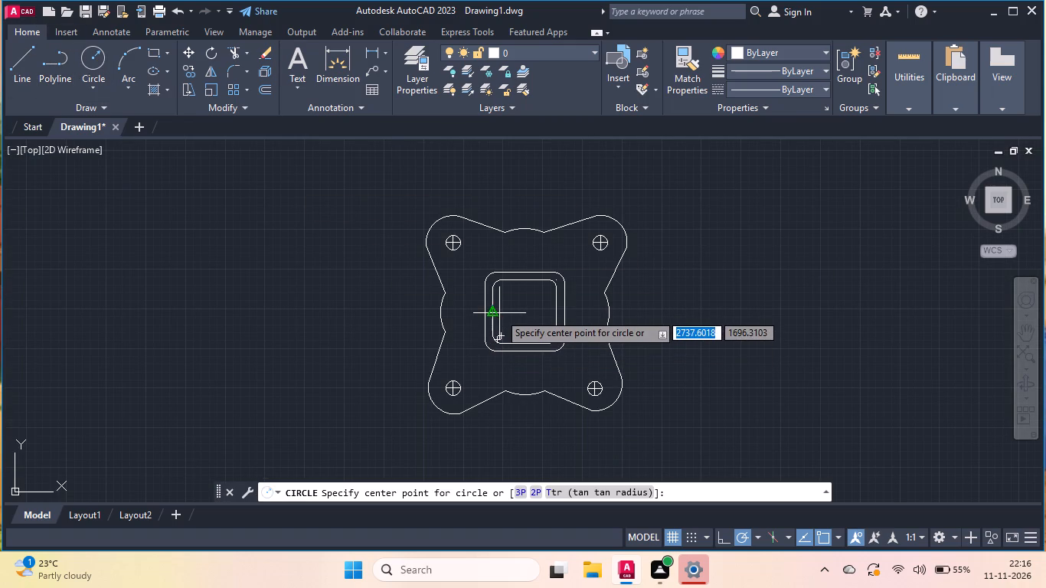
pyautogui.scroll(3, 500, 313)
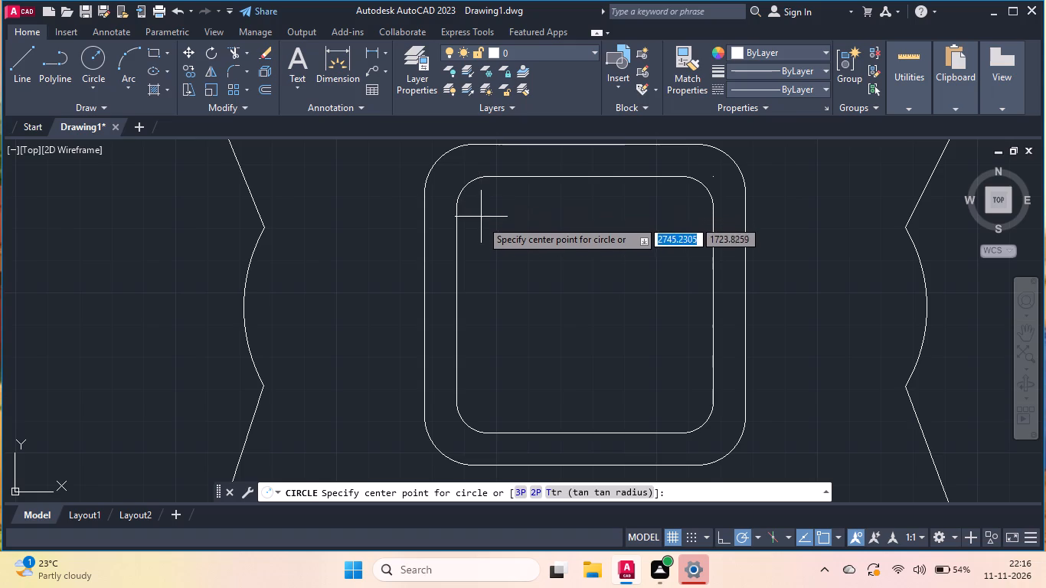
pyautogui.scroll(-2, 483, 234)
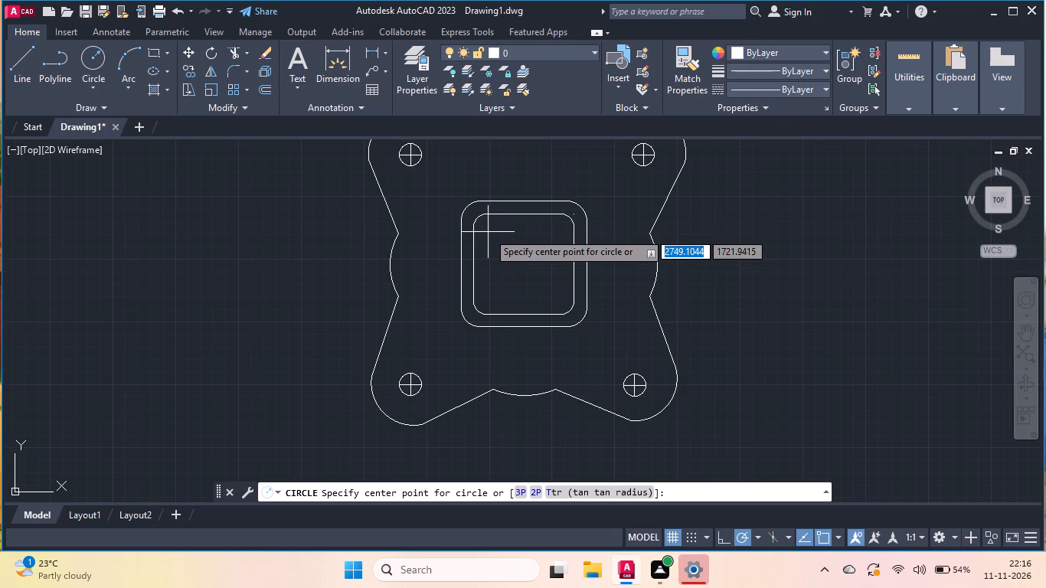
pyautogui.click(489, 231)
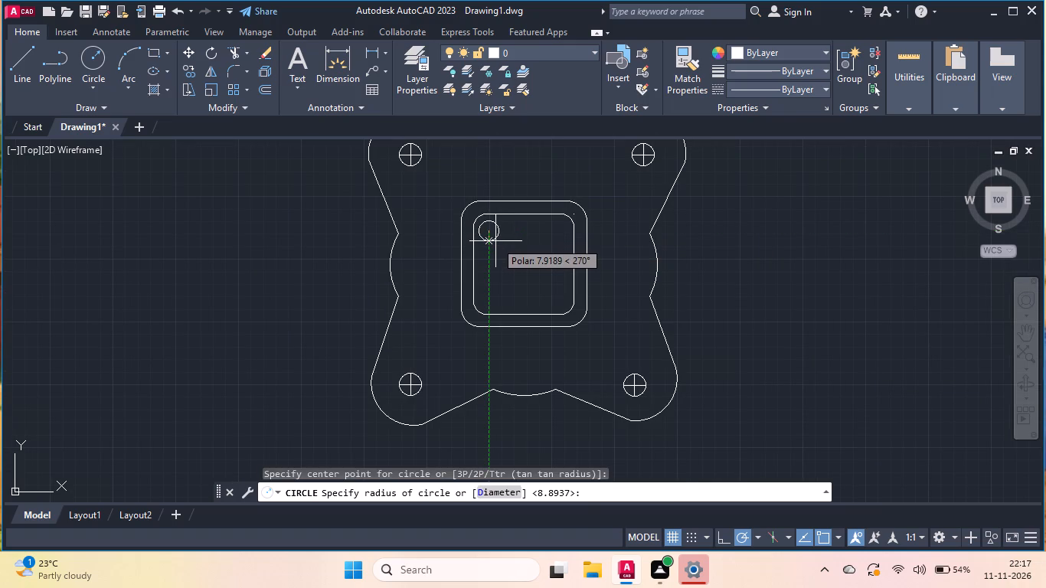
pyautogui.click(495, 241)
# Move the circle inside the inner square slightly straight down, away from the square's upper edge.
pyautogui.click(495, 238)
pyautogui.press('m')
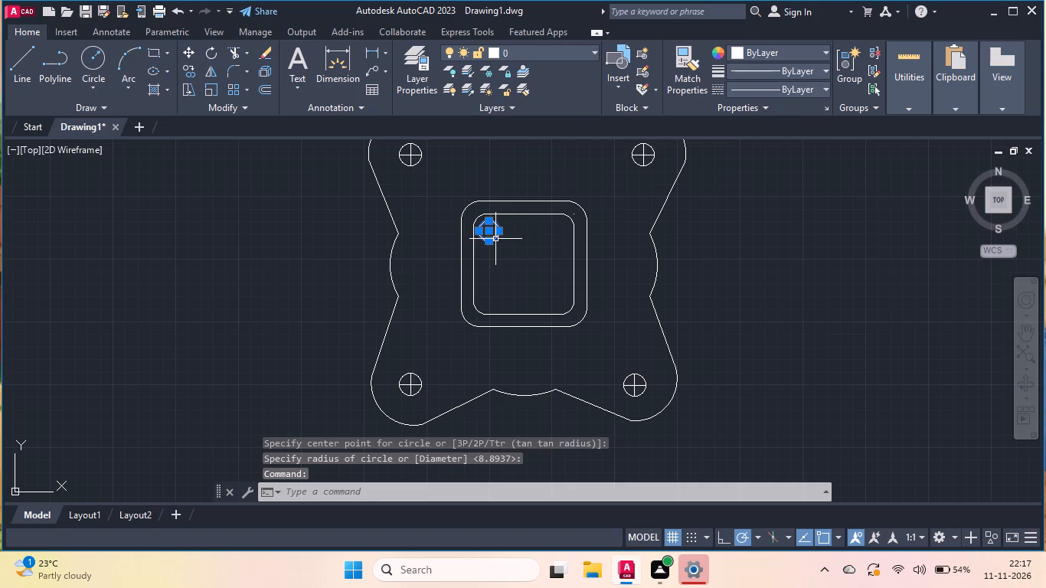
pyautogui.press('Return')
pyautogui.click(498, 239)
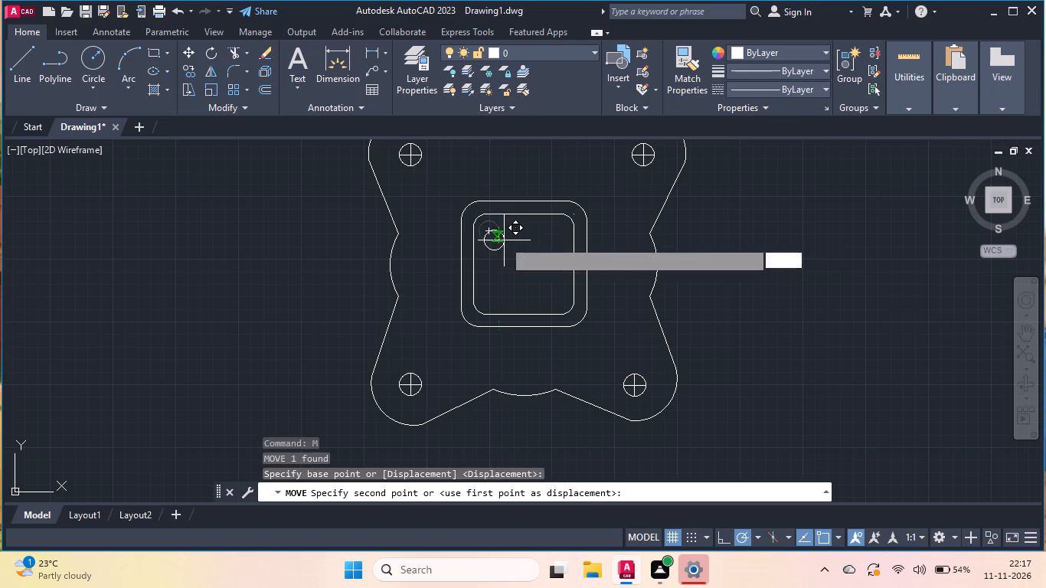
pyautogui.click(506, 240)
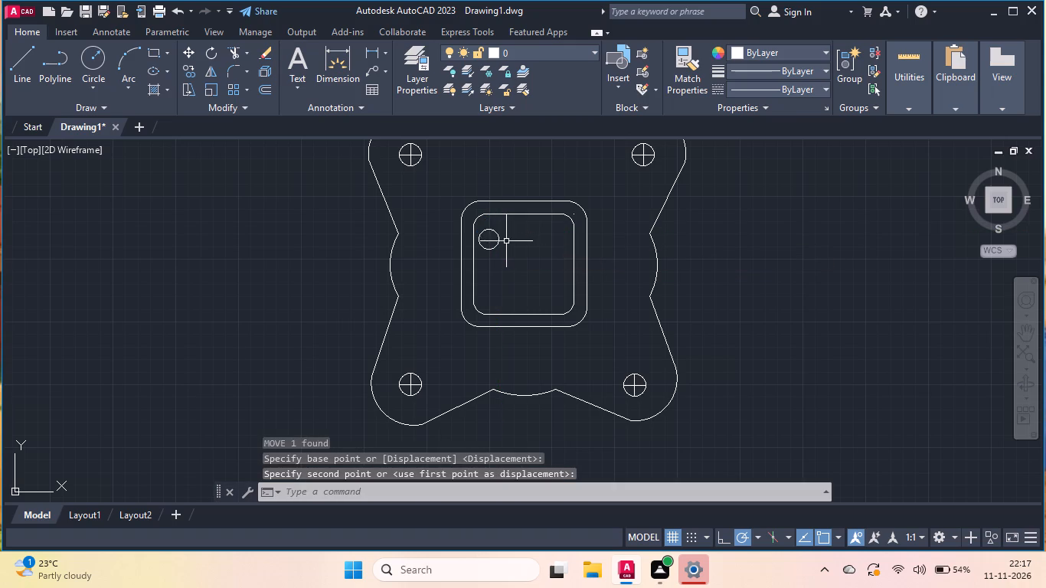
# Replace the circle inside the inner square with one of radius about 11 near the square's upper-left corner.
pyautogui.click(500, 245)
pyautogui.press('Delete')
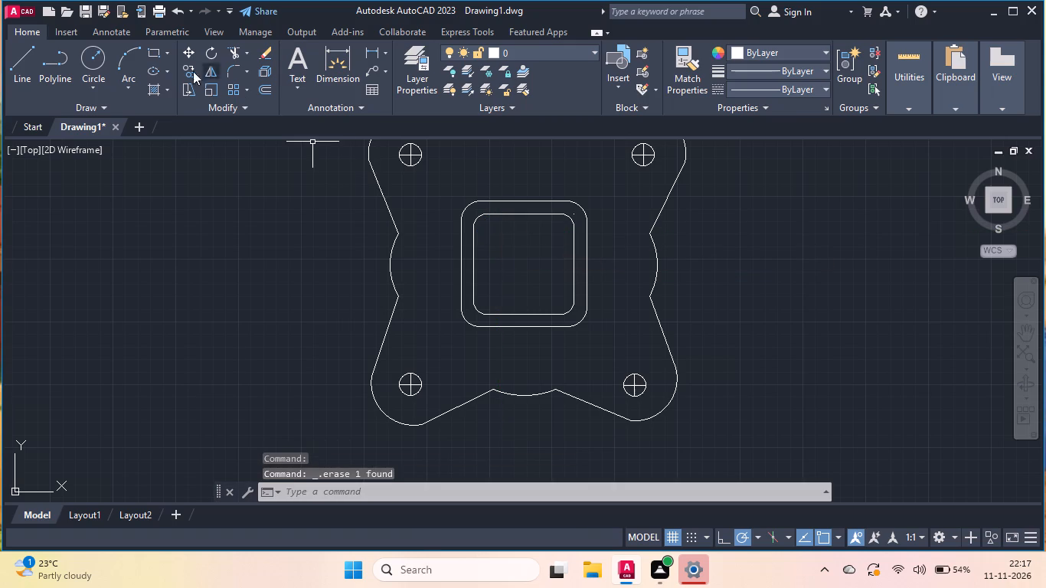
pyautogui.click(87, 55)
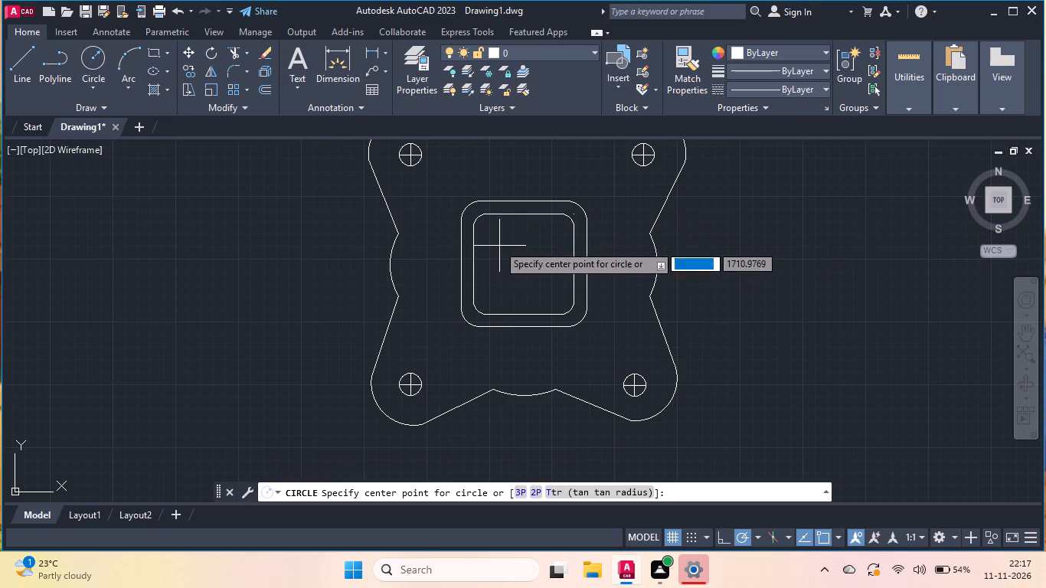
pyautogui.click(496, 237)
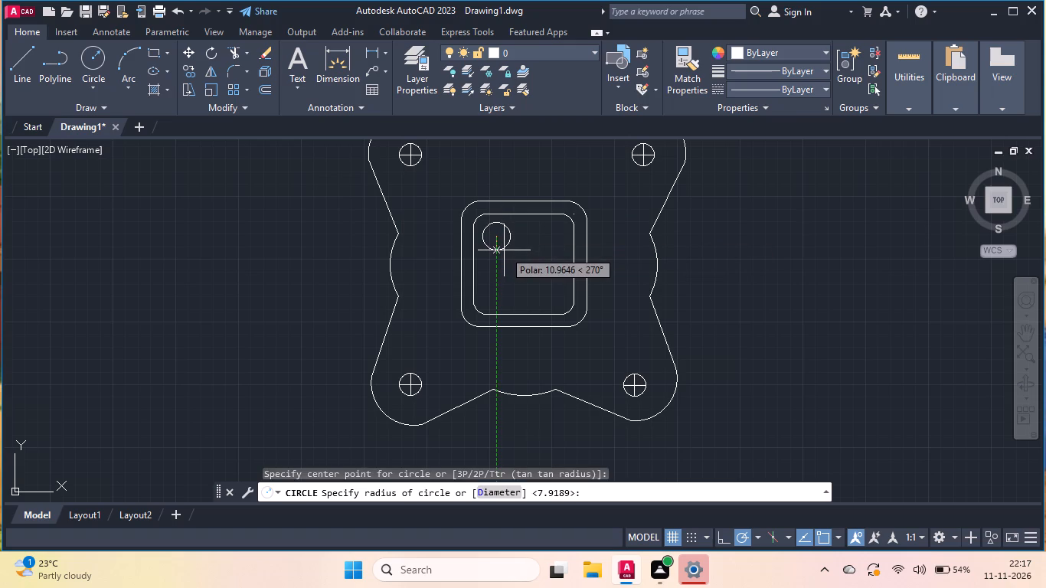
pyautogui.click(504, 250)
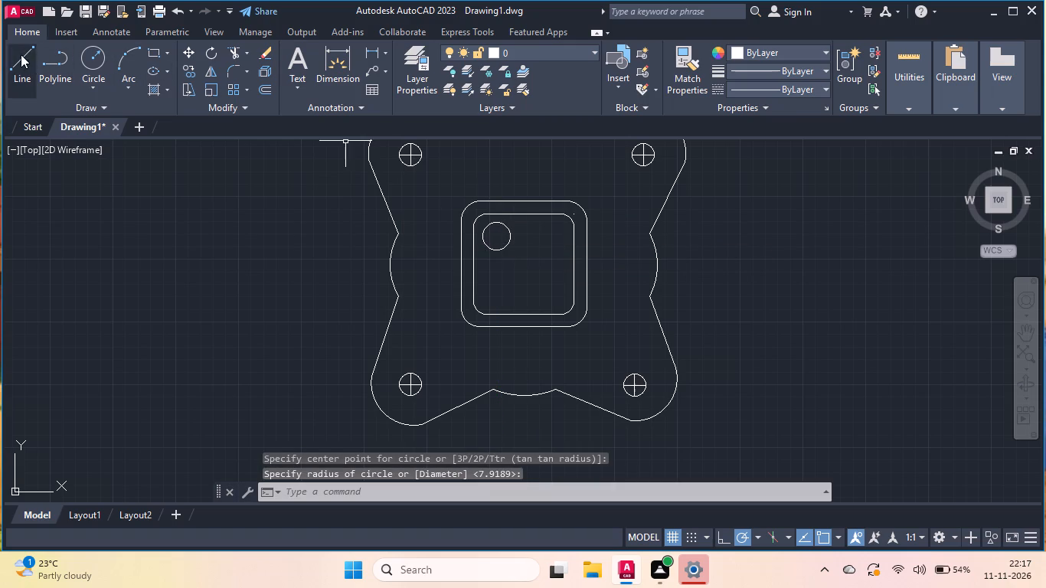
# Draw vertical and horizontal cross lines between the quadrants of the circle inside the inner square.
pyautogui.click(21, 54)
pyautogui.click(497, 224)
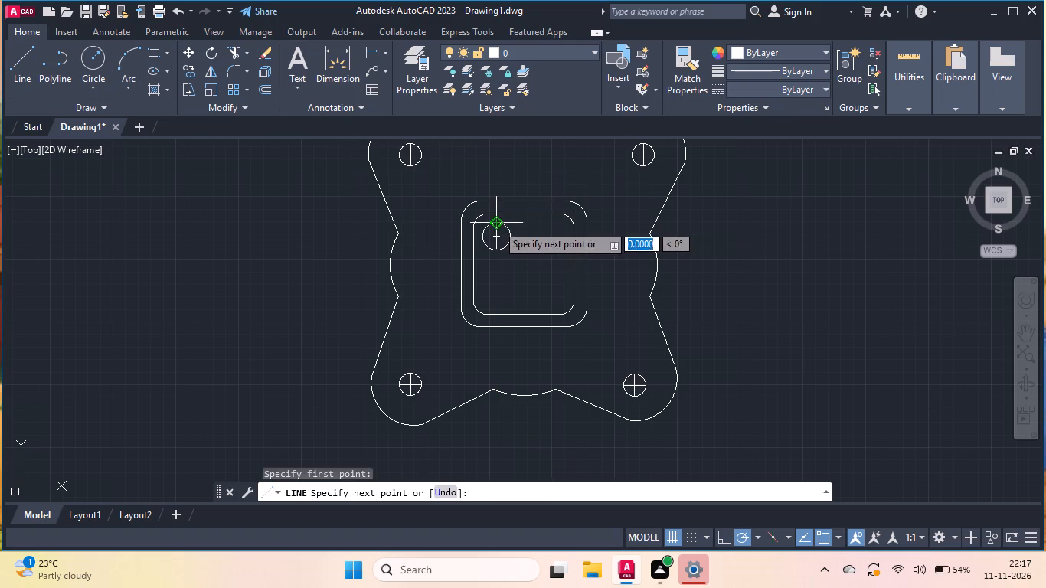
pyautogui.click(497, 248)
pyautogui.press('Return')
pyautogui.press('Return')
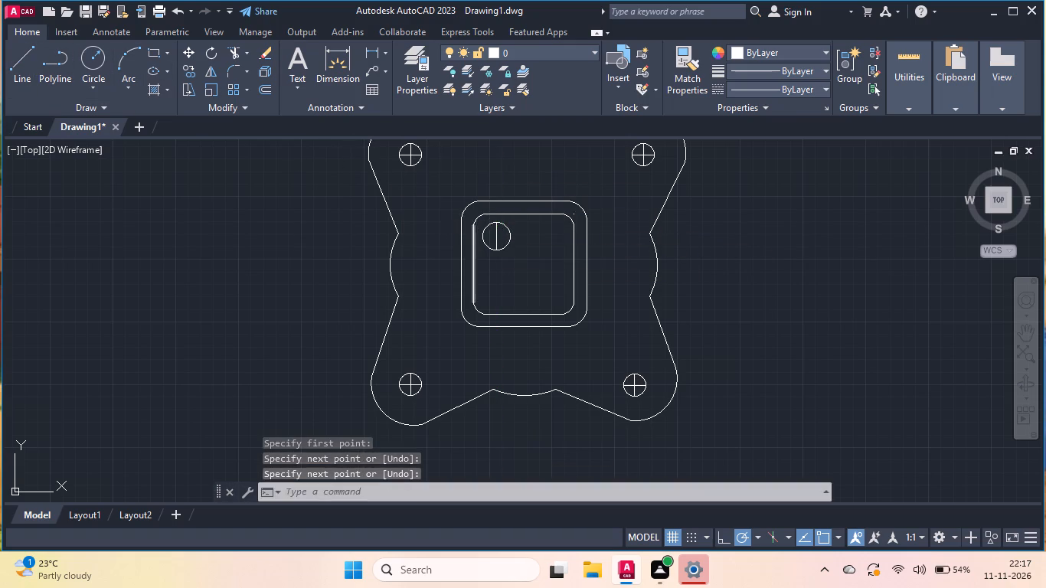
pyautogui.click(482, 235)
pyautogui.click(505, 234)
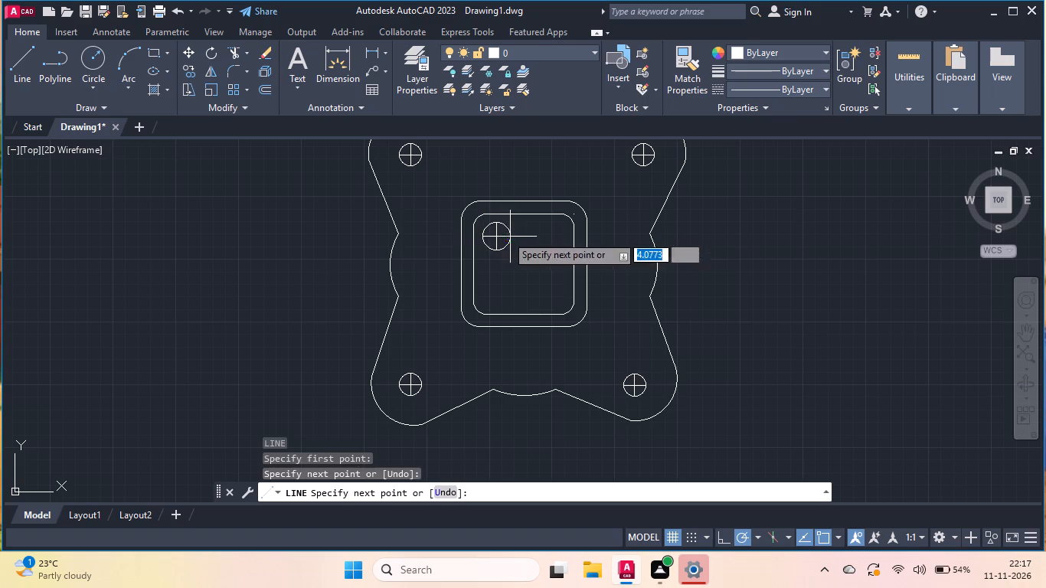
pyautogui.press('Return')
# Copy the crossed circle inside the inner square about 44.5 right, about 45.5 down, and diagonally to the square's lower-right corner.
pyautogui.click(512, 230)
pyautogui.scroll(1, 502, 230)
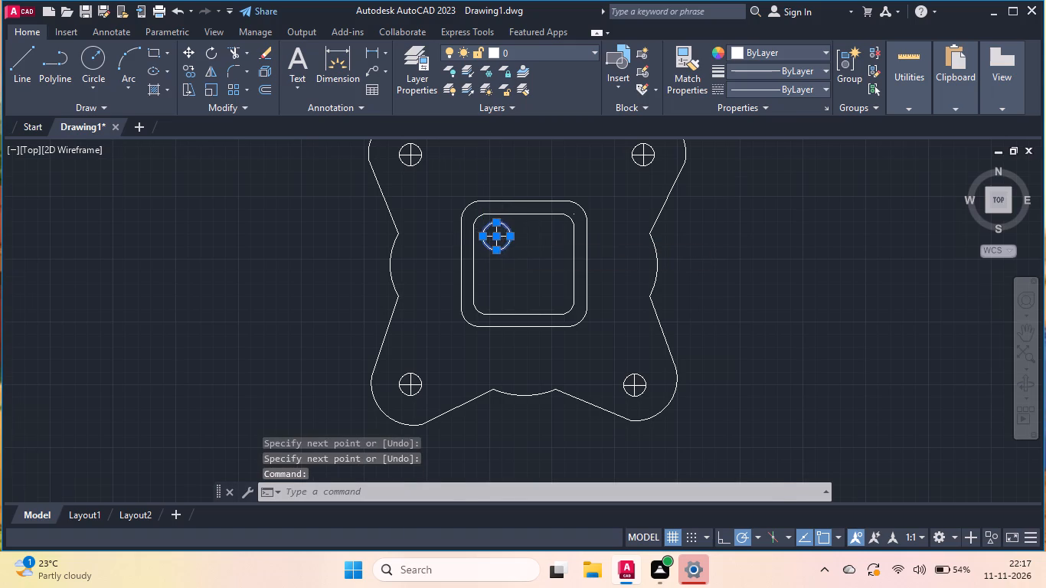
pyautogui.scroll(2, 502, 230)
pyautogui.click(505, 230)
pyautogui.click(453, 279)
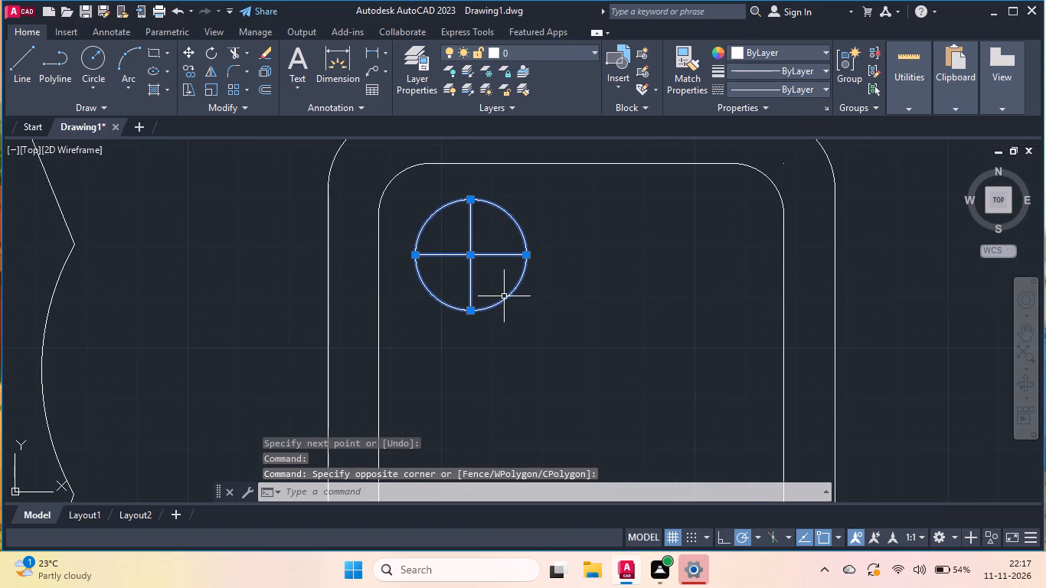
pyautogui.scroll(-2, 505, 295)
pyautogui.press('c')
pyautogui.press('o')
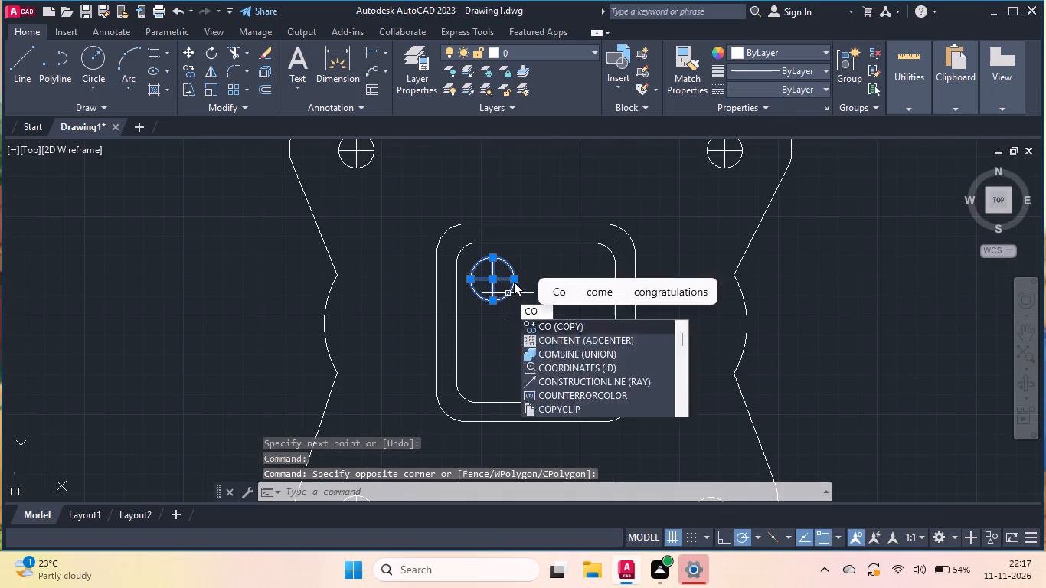
pyautogui.press('Return')
pyautogui.click(492, 275)
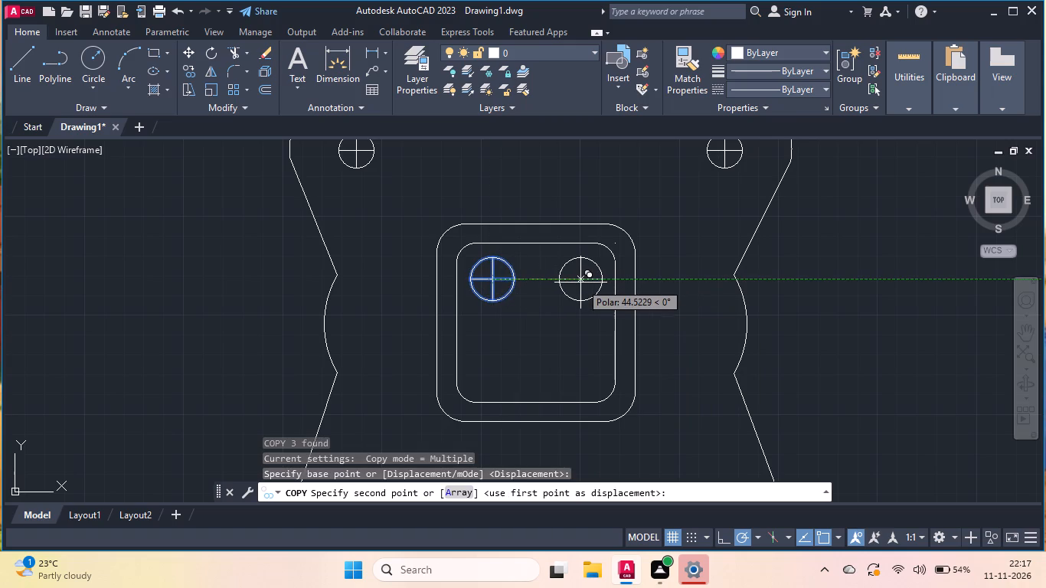
pyautogui.click(580, 283)
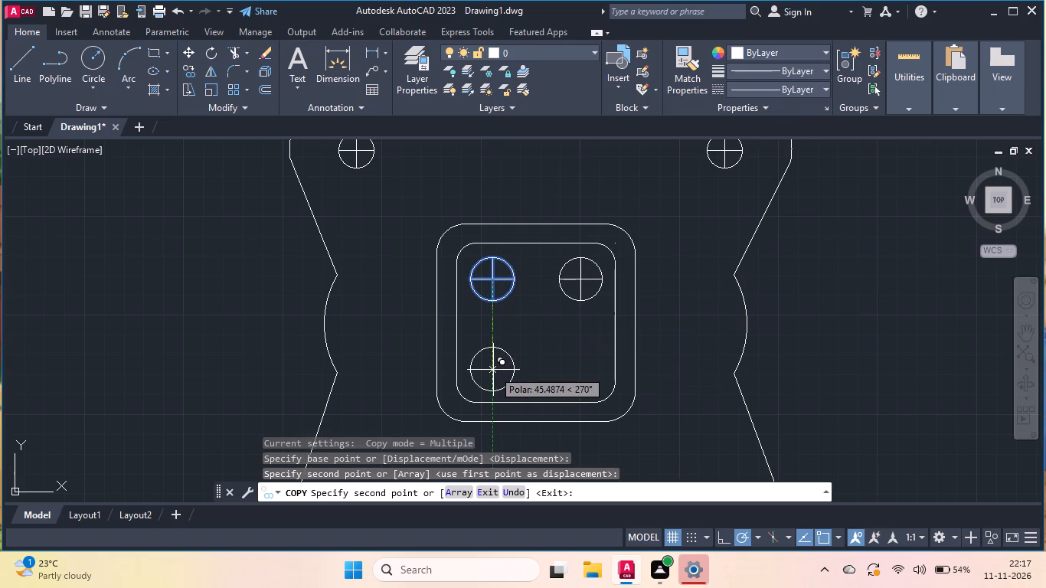
pyautogui.click(493, 370)
pyautogui.click(583, 368)
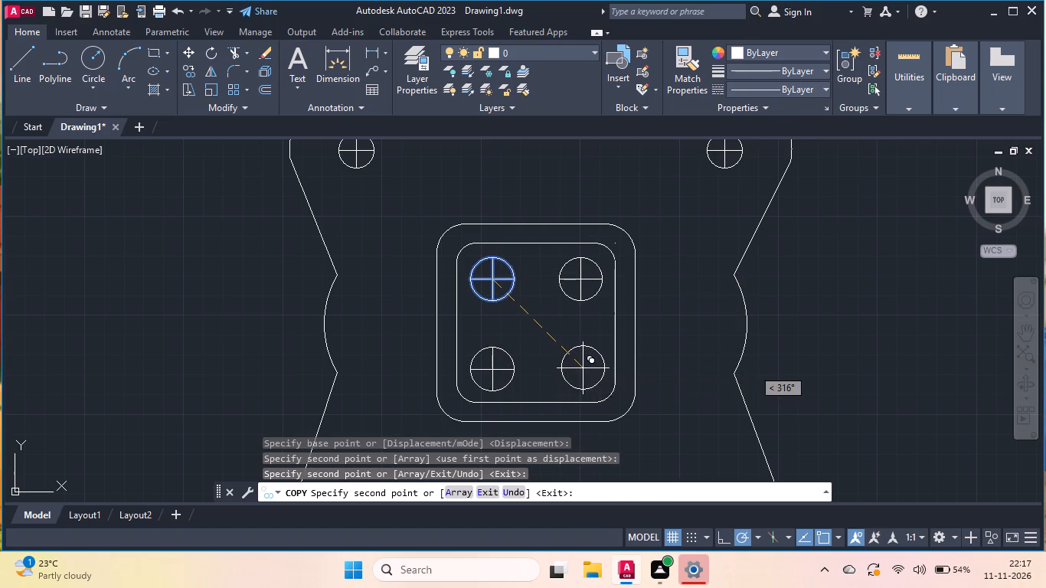
pyautogui.press('Return')
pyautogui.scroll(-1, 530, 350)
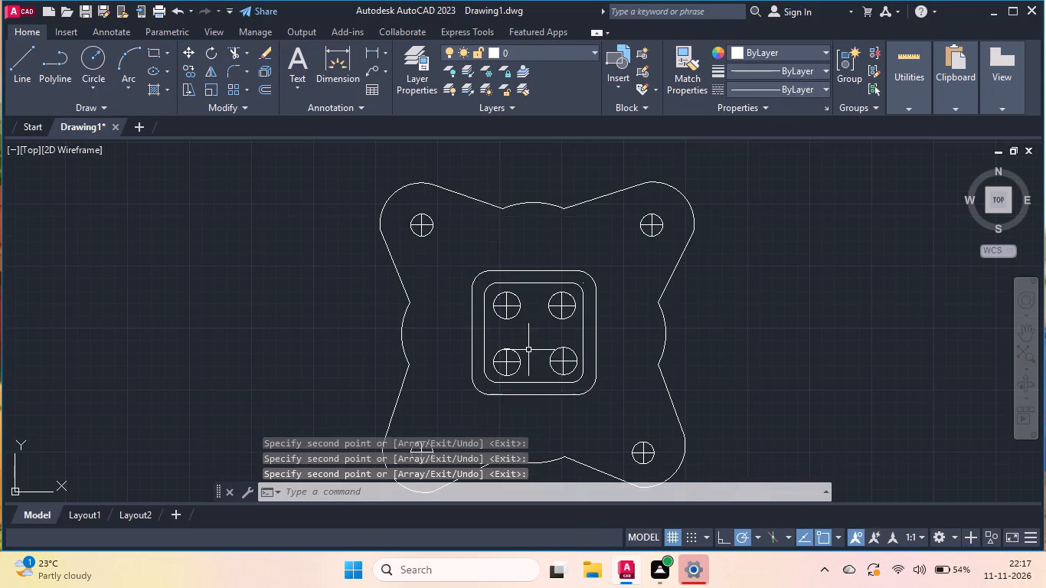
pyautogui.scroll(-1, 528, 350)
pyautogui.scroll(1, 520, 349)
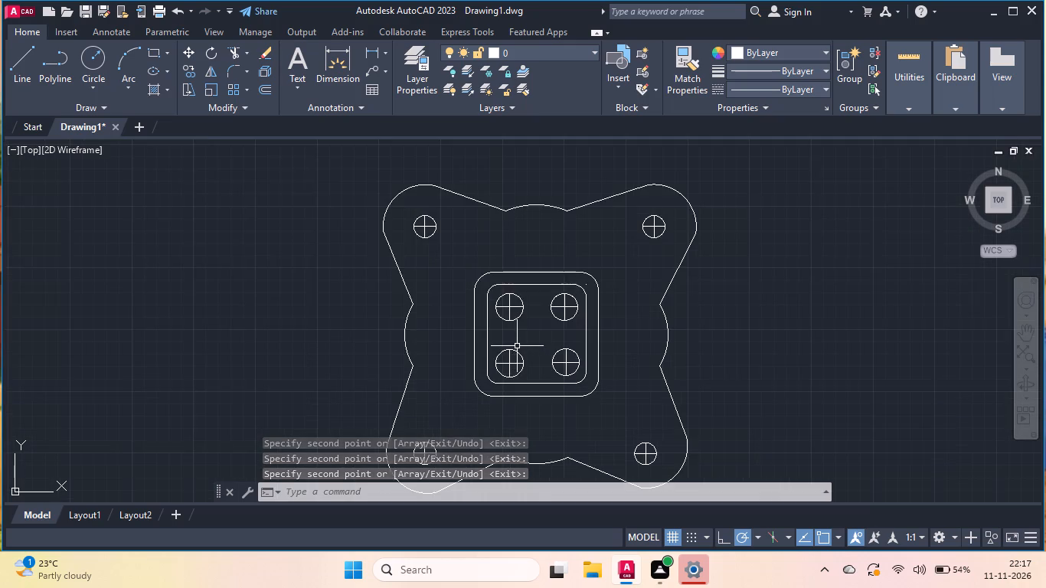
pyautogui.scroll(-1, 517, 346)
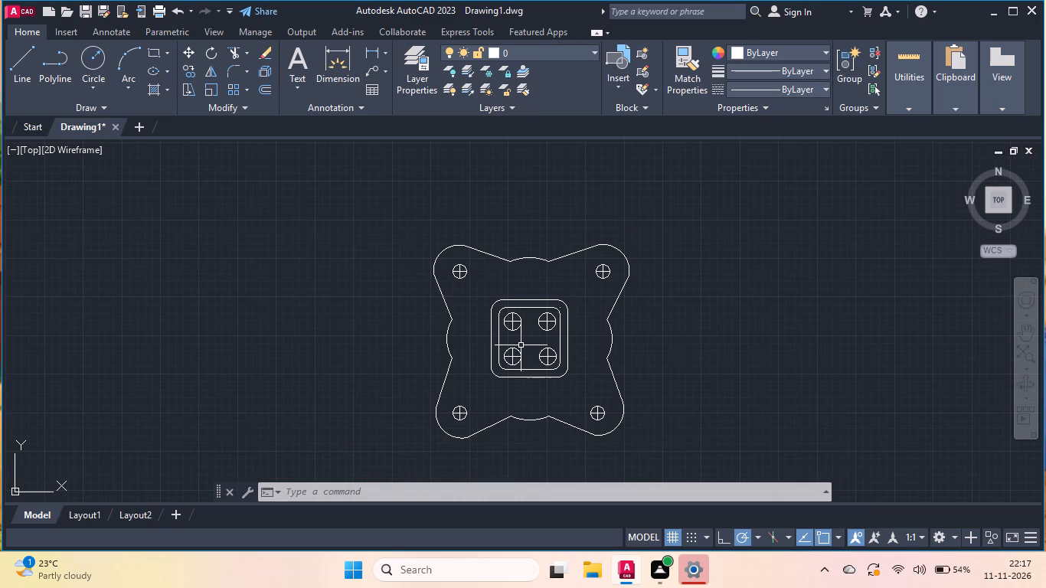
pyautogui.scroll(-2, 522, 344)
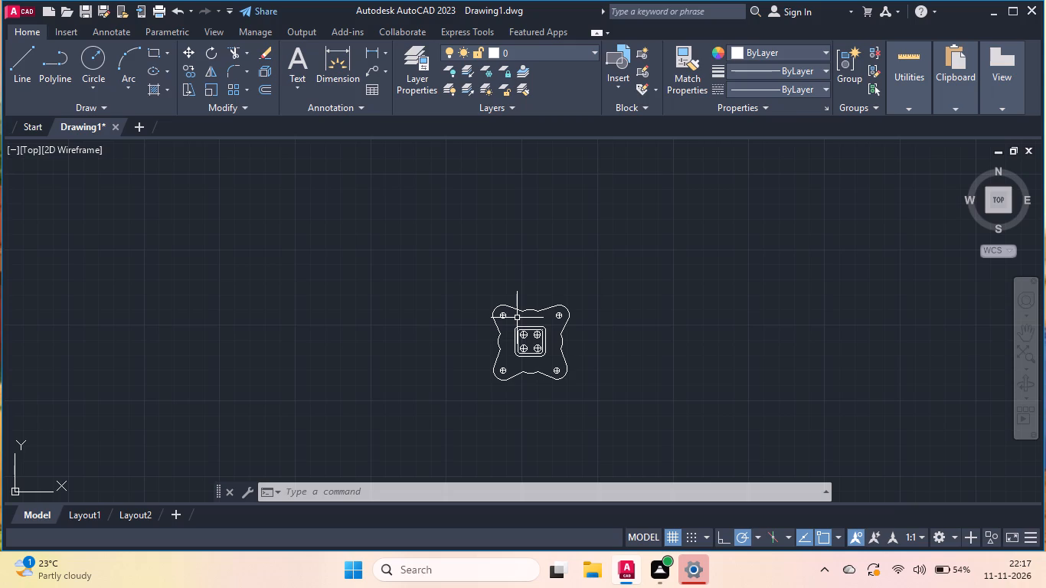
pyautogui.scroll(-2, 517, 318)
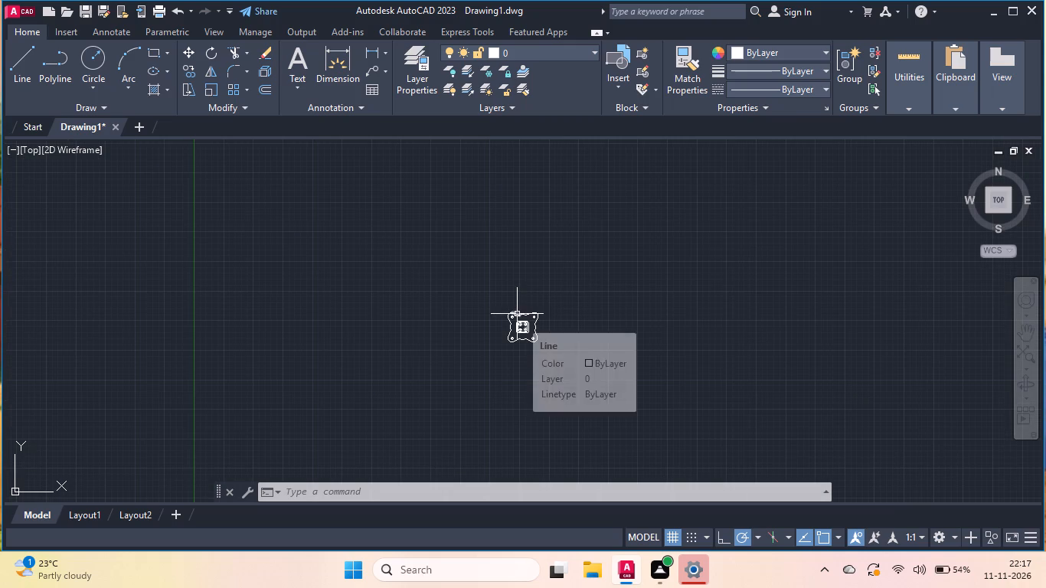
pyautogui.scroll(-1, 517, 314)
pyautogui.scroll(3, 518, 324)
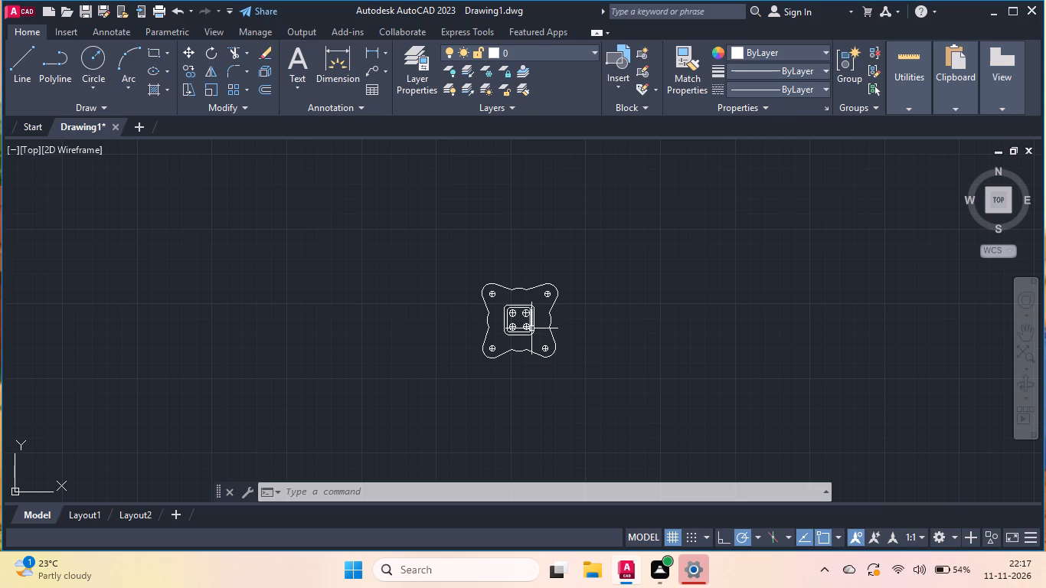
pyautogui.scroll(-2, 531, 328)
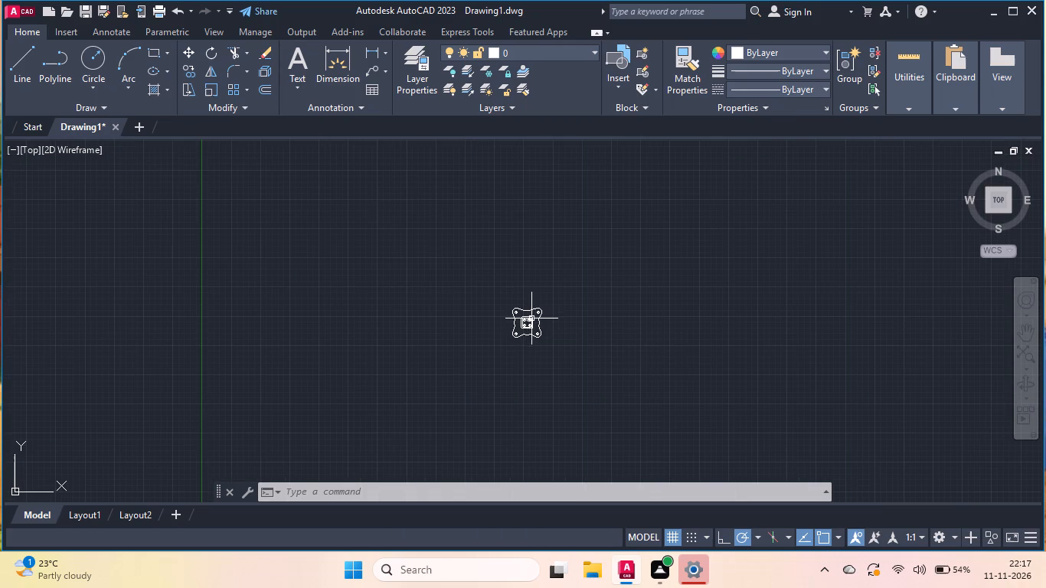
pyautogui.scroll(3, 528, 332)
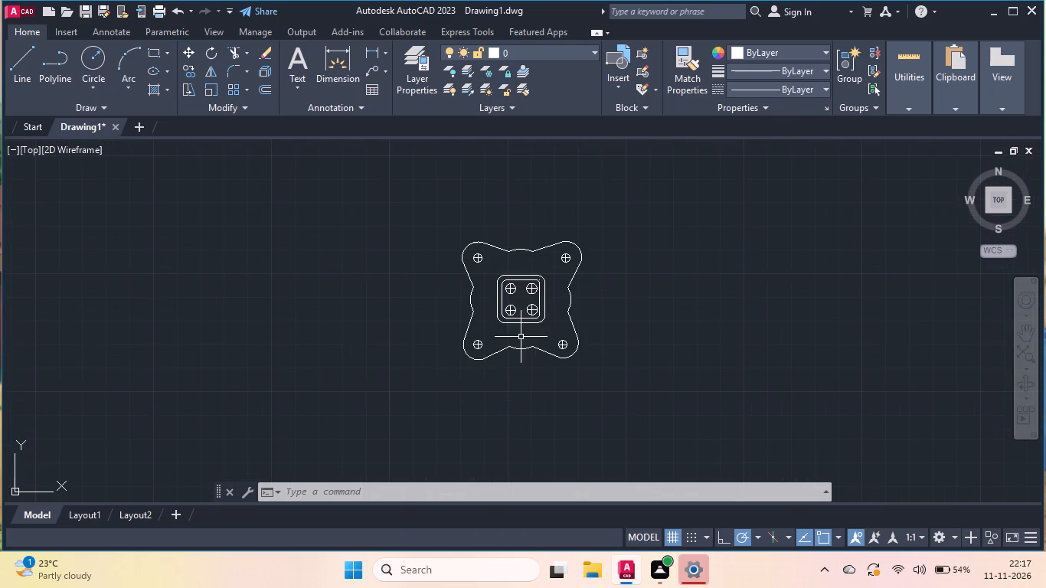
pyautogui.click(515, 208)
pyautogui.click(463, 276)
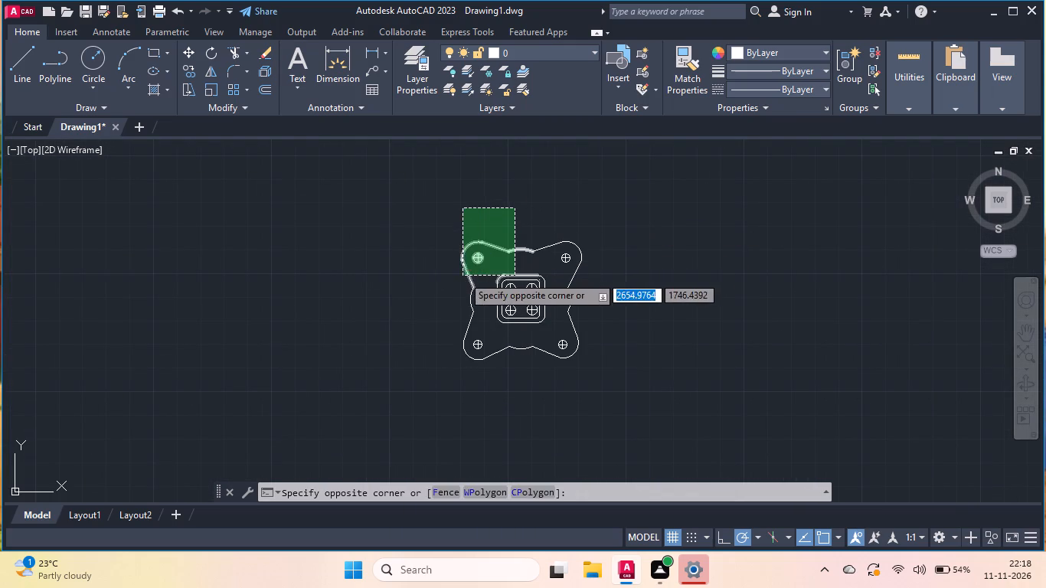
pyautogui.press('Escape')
# Copy the plate outline, the four lobe circles and the four inner crossed circles, without the two squares, about 425 units straight up.
pyautogui.scroll(2, 561, 268)
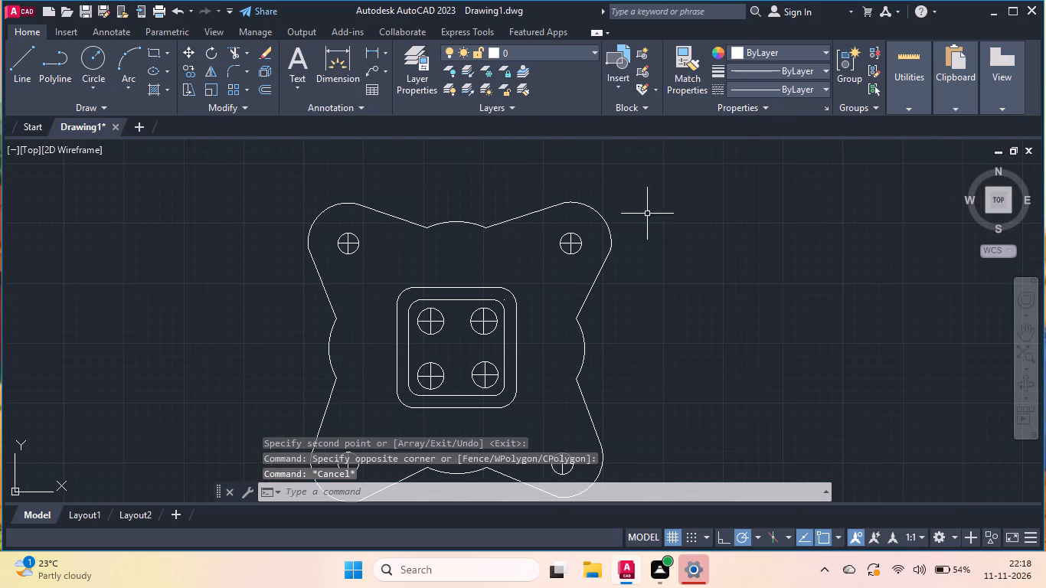
pyautogui.click(669, 195)
pyautogui.scroll(-1, 439, 263)
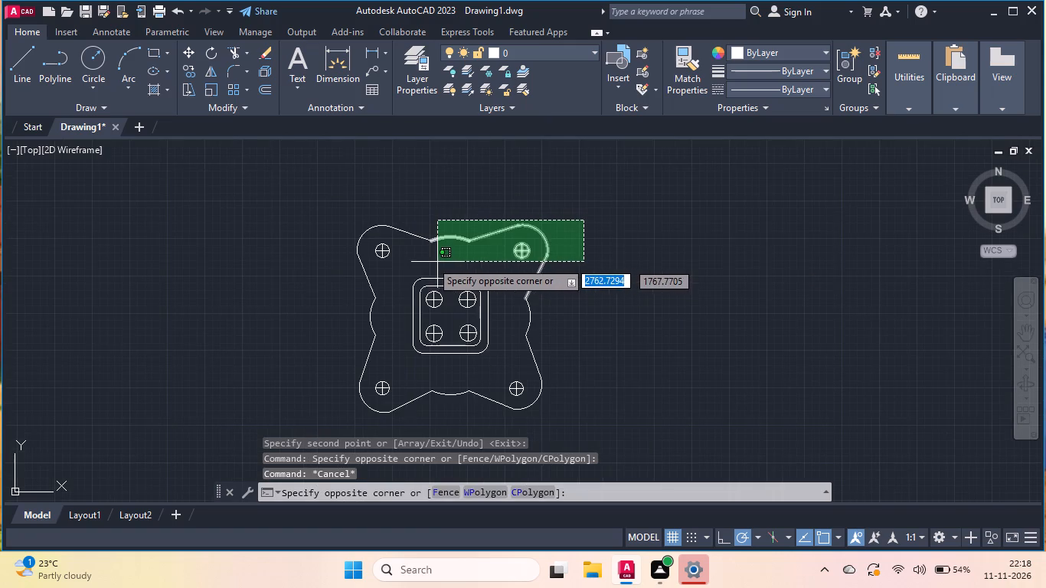
pyautogui.scroll(-2, 412, 260)
pyautogui.scroll(1, 376, 264)
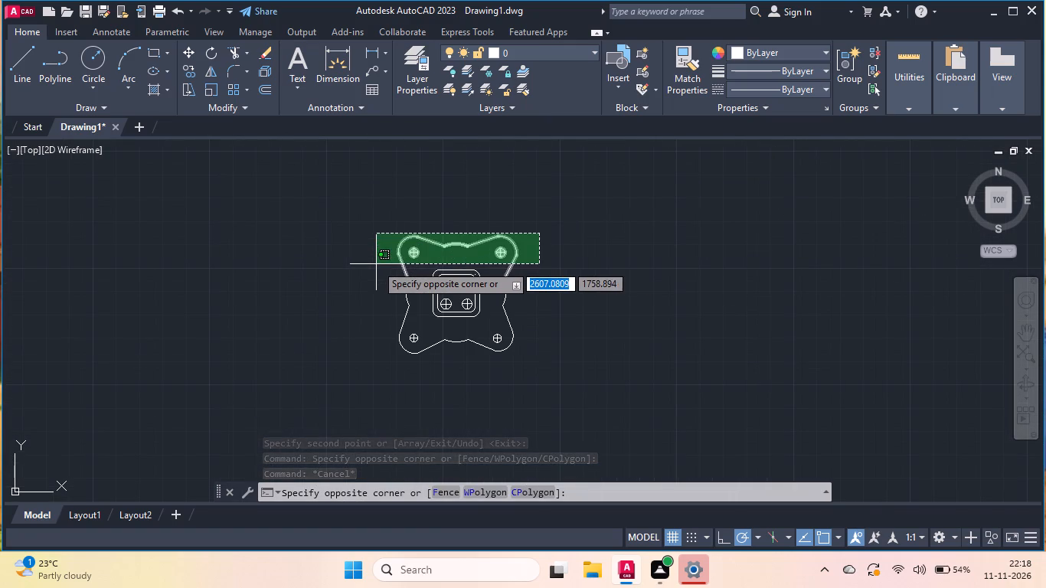
pyautogui.click(376, 264)
pyautogui.scroll(1, 403, 337)
pyautogui.click(425, 235)
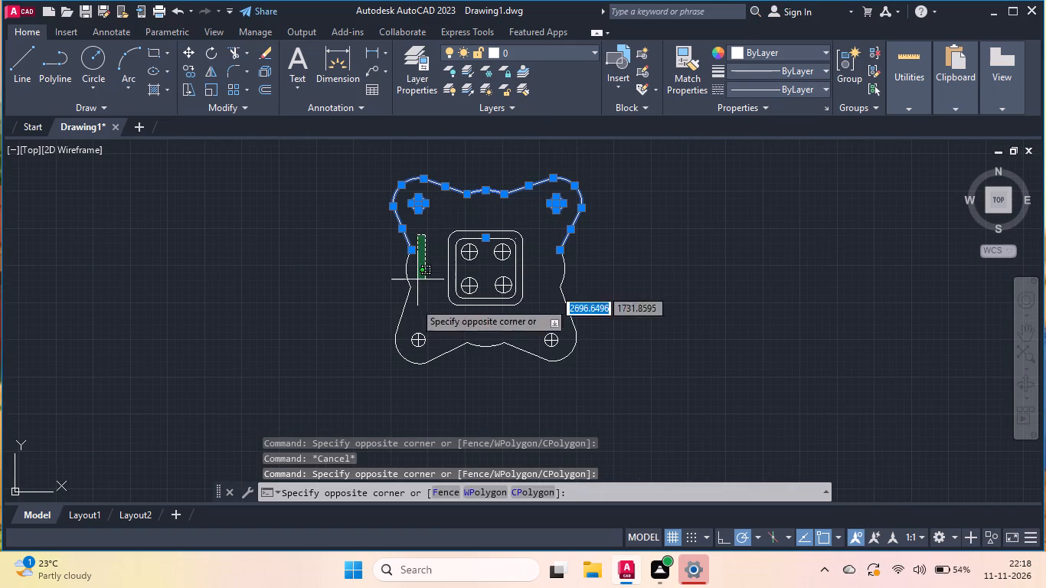
pyautogui.click(377, 391)
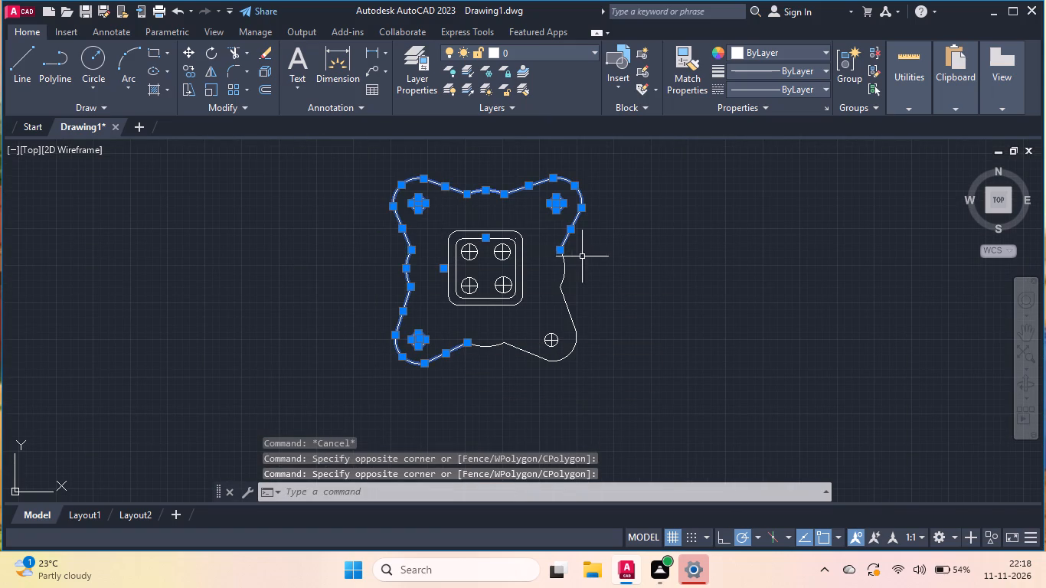
pyautogui.click(610, 240)
pyautogui.click(543, 378)
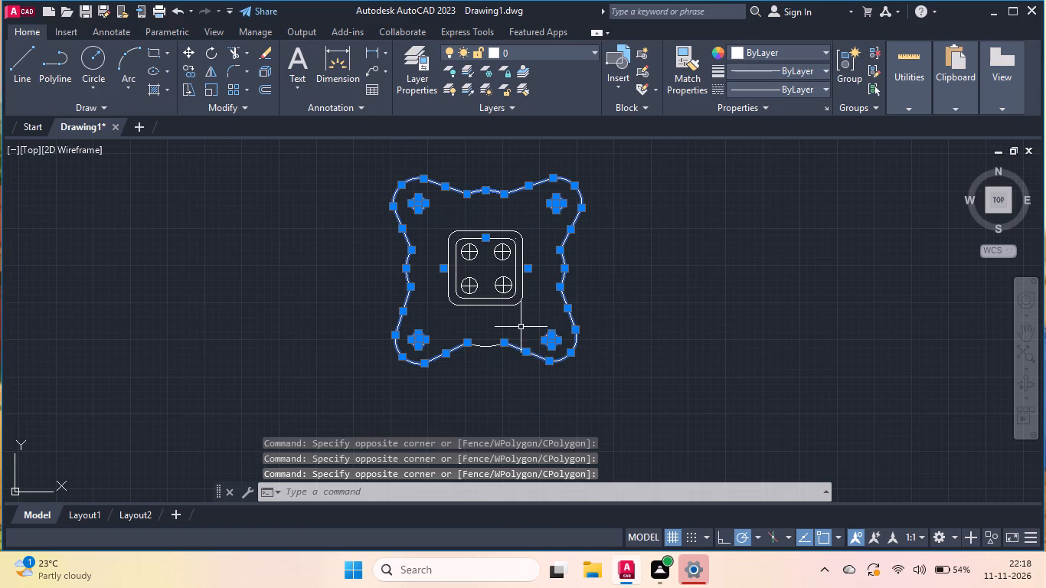
pyautogui.click(521, 327)
pyautogui.click(454, 363)
pyautogui.scroll(2, 471, 258)
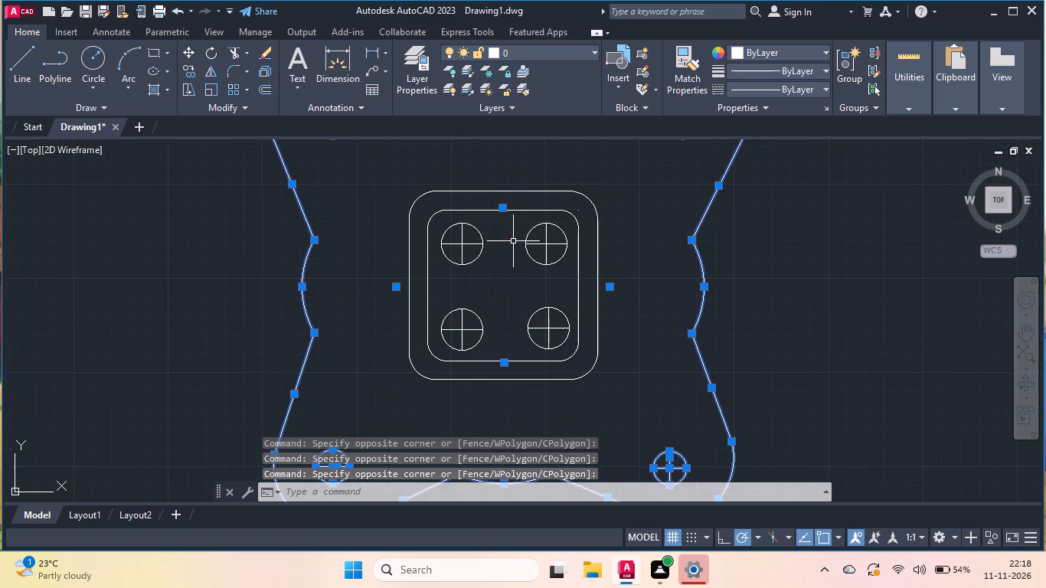
pyautogui.click(513, 236)
pyautogui.click(440, 260)
pyautogui.click(565, 224)
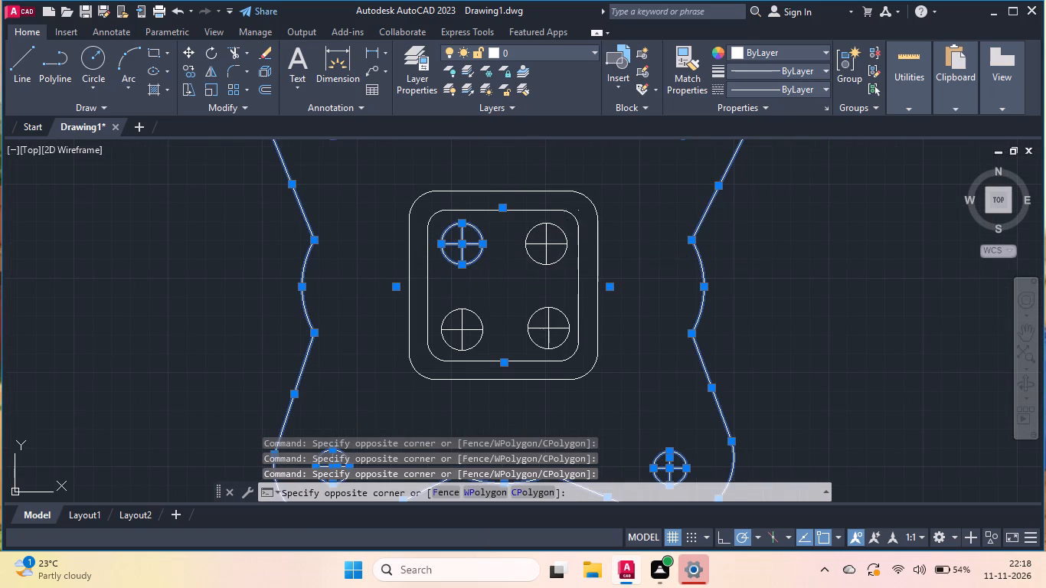
pyautogui.click(516, 274)
pyautogui.click(570, 297)
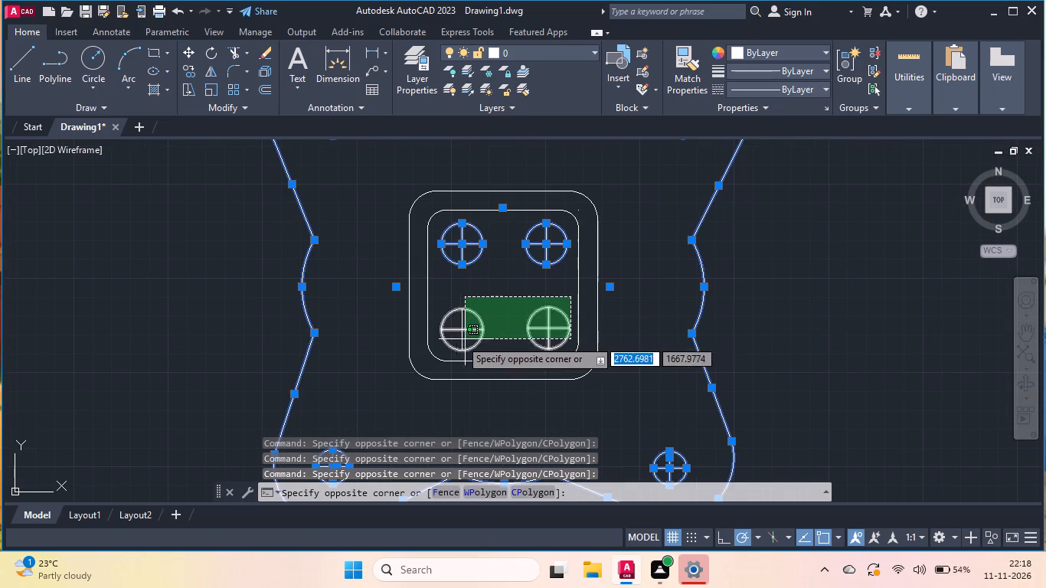
pyautogui.click(446, 343)
pyautogui.scroll(-3, 506, 337)
pyautogui.write('co')
pyautogui.press('Return')
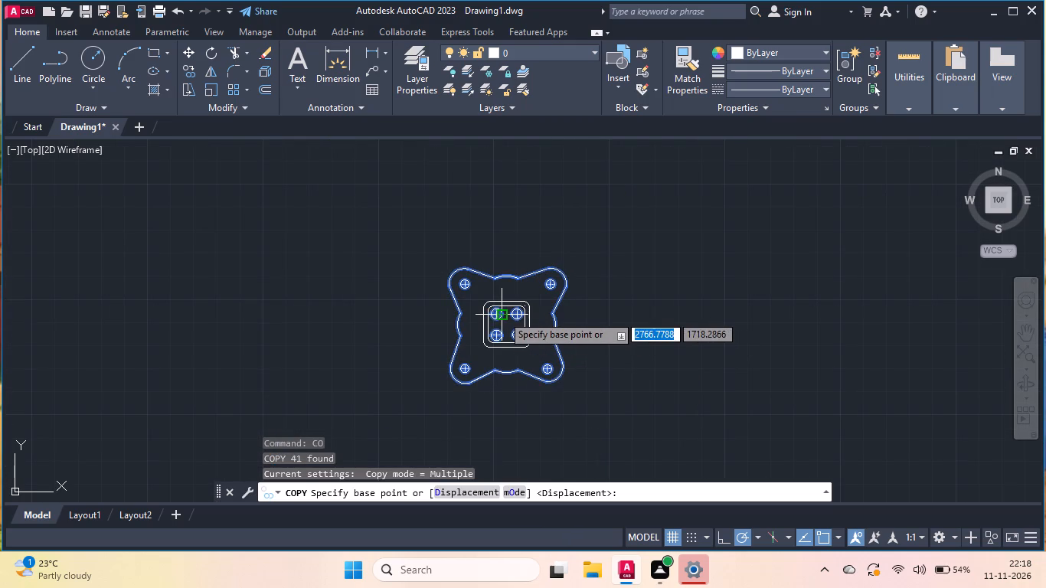
pyautogui.click(502, 315)
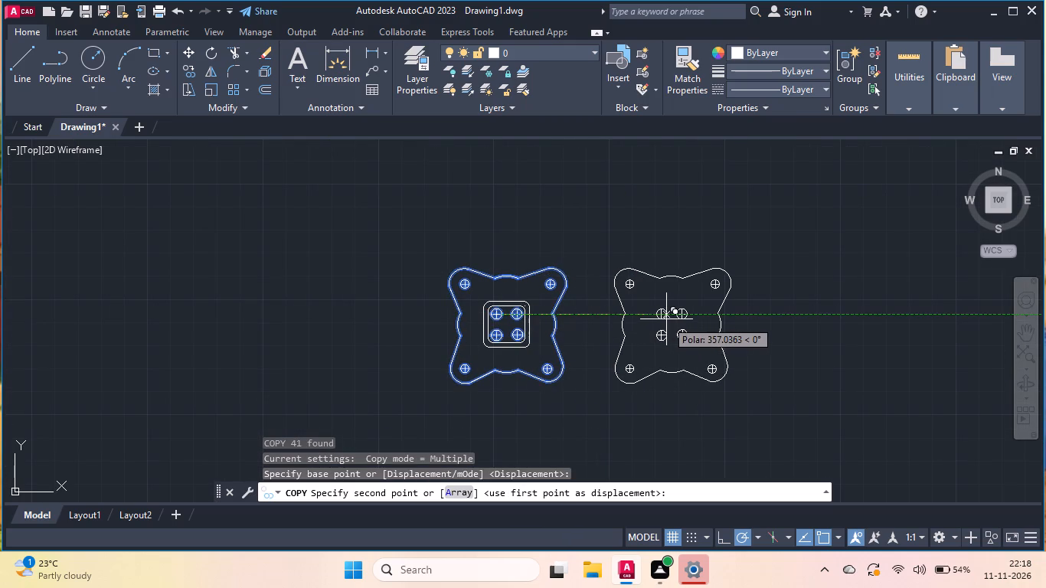
pyautogui.scroll(-1, 666, 318)
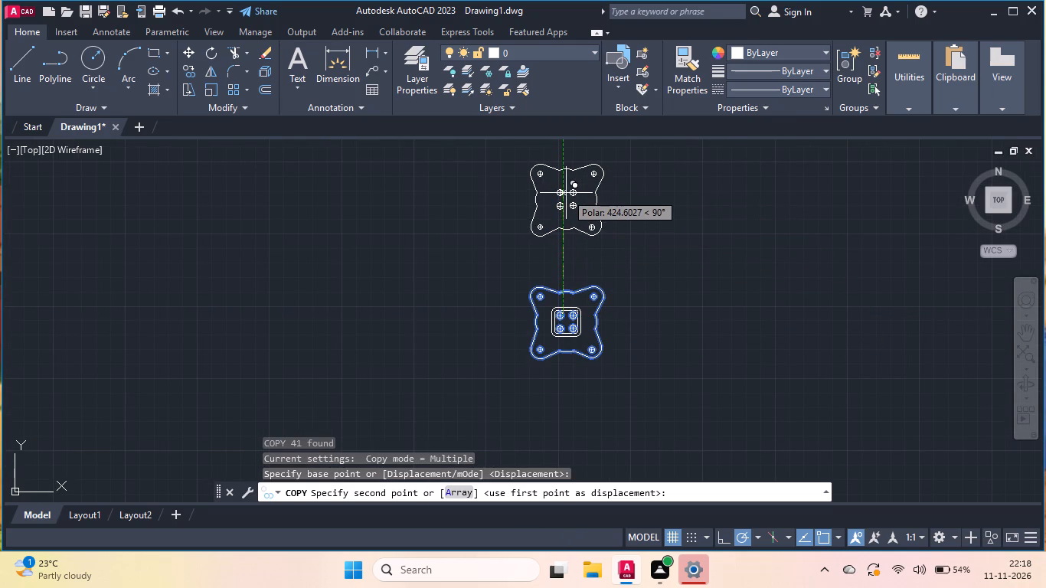
pyautogui.click(565, 193)
pyautogui.press('Return')
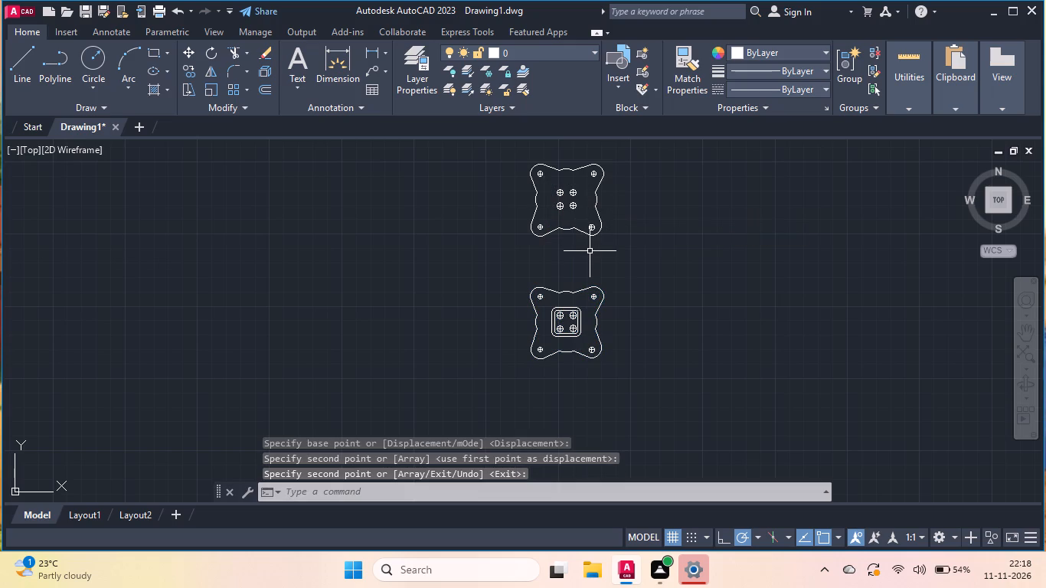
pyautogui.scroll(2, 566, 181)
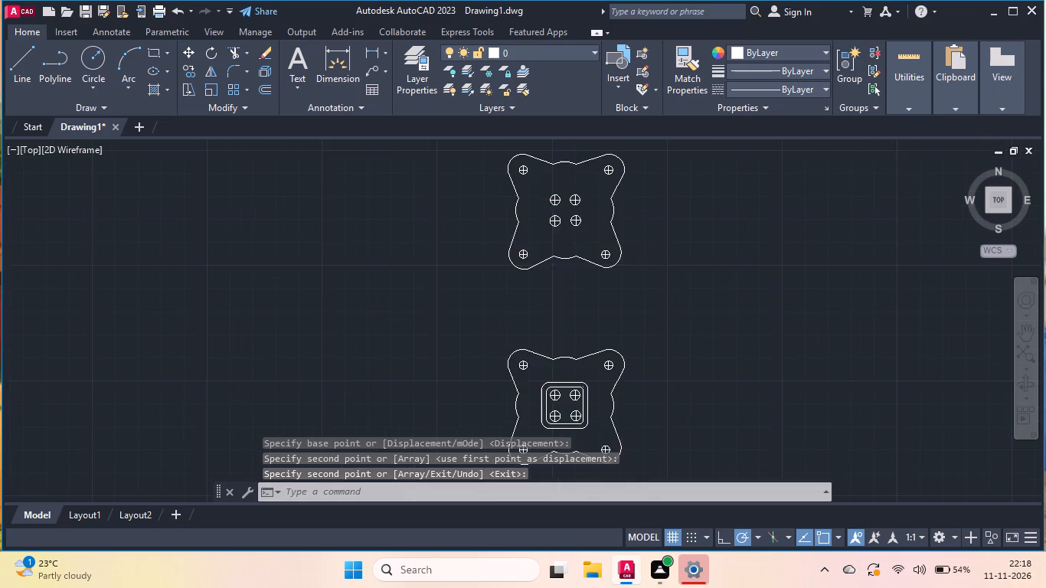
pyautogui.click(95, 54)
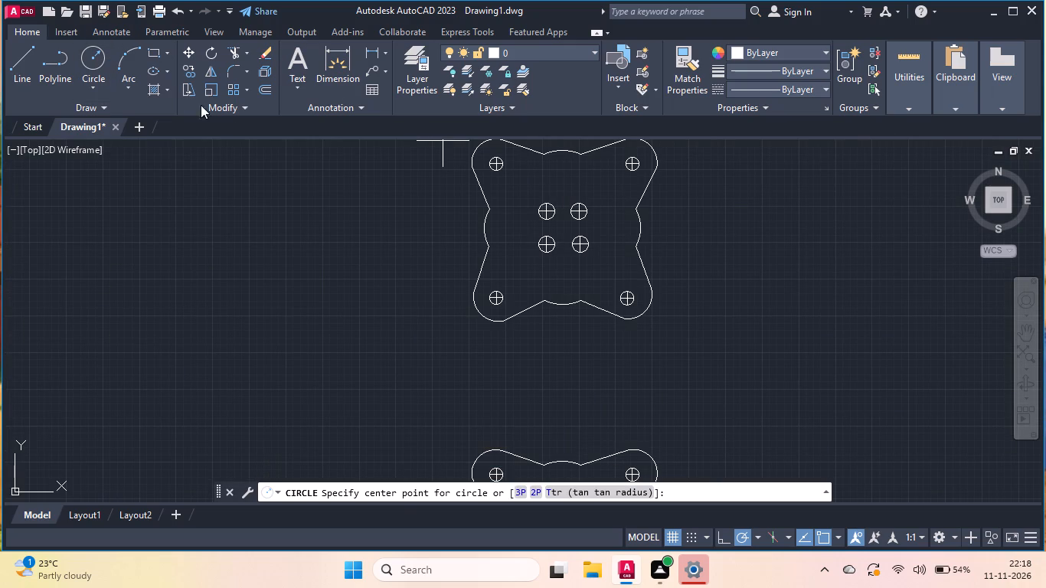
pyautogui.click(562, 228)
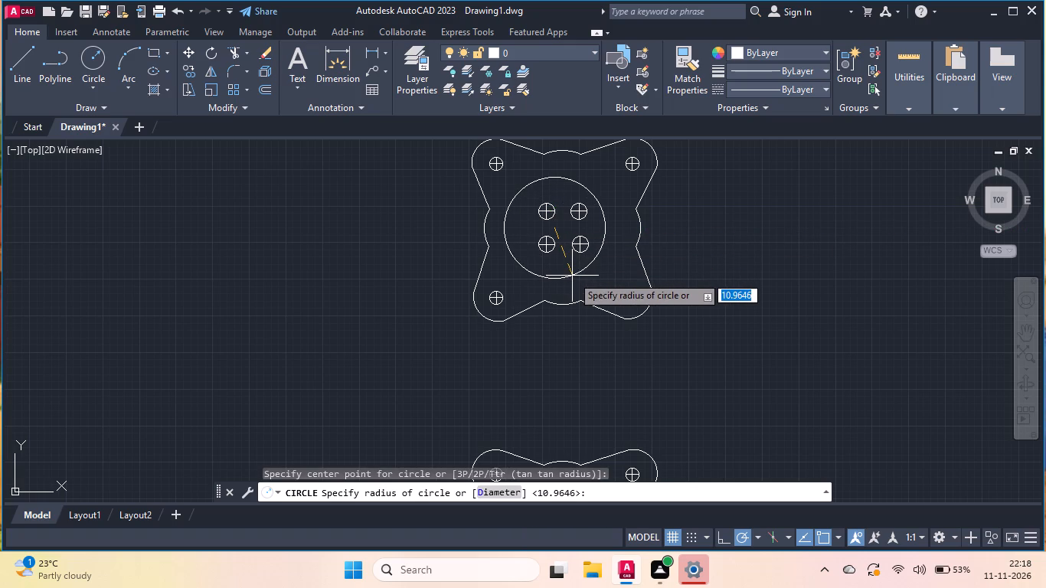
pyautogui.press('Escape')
# Draw two concentric circles of radius about 87 and about 69 at the upper plate's centre, around its four inner crossed circles.
pyautogui.press('Return')
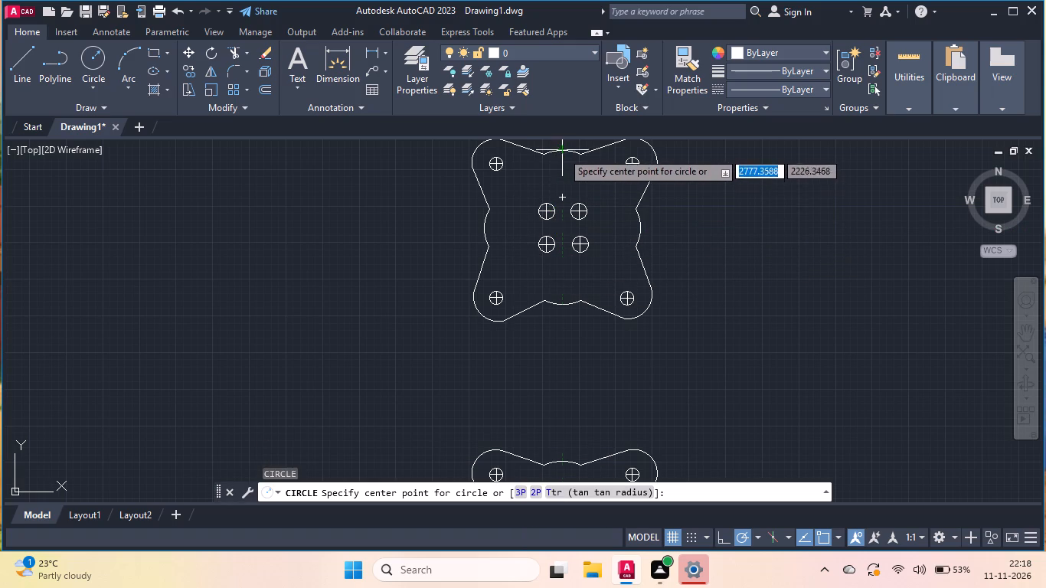
pyautogui.click(563, 227)
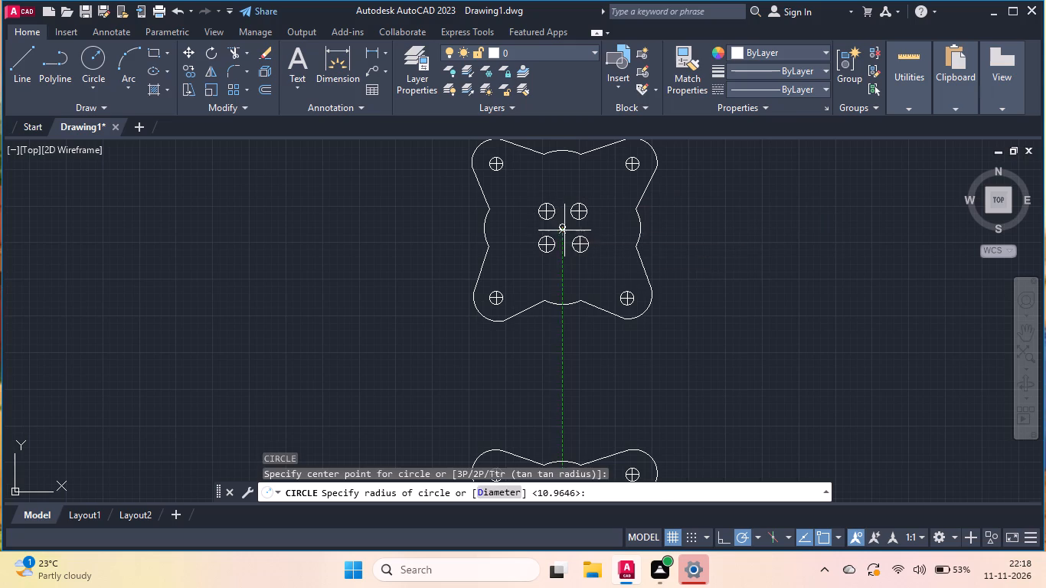
pyautogui.click(587, 286)
pyautogui.press('Return')
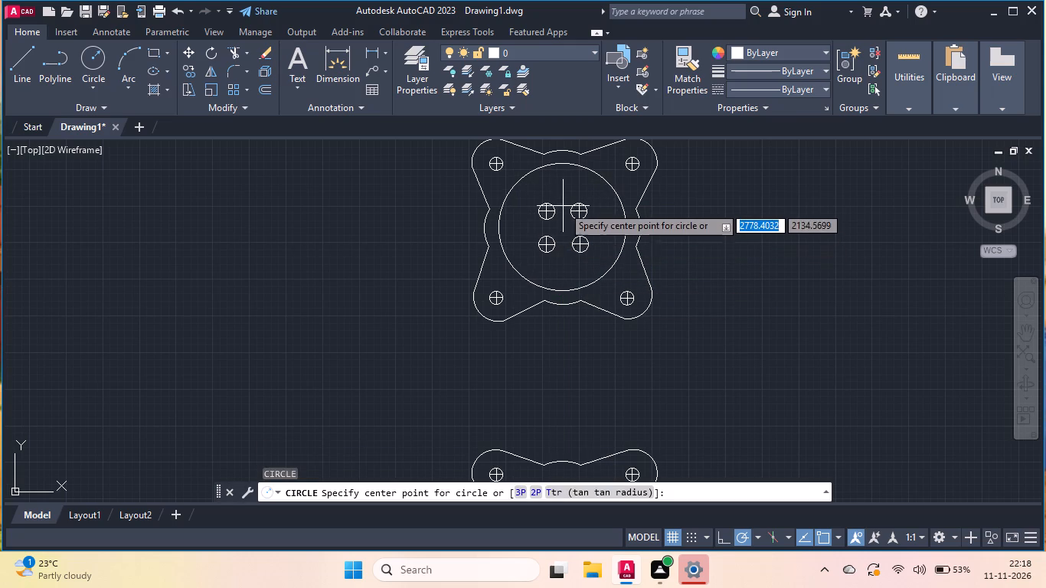
pyautogui.click(559, 225)
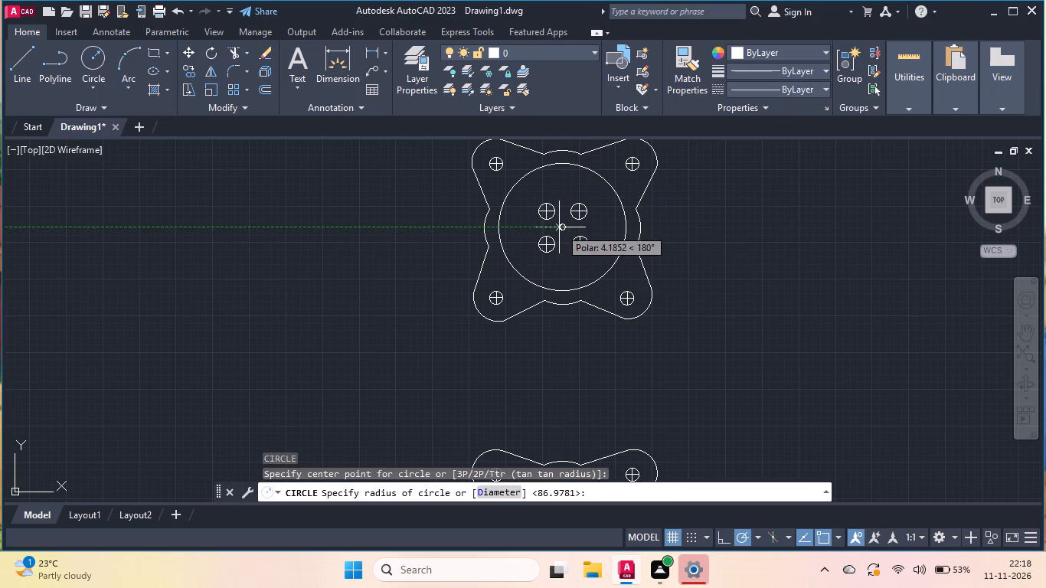
pyautogui.click(566, 278)
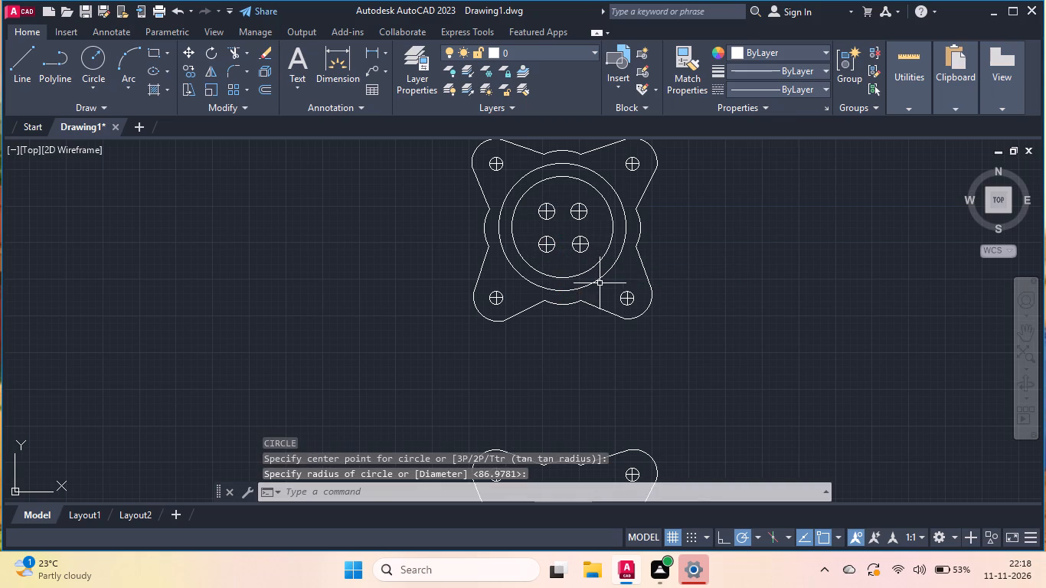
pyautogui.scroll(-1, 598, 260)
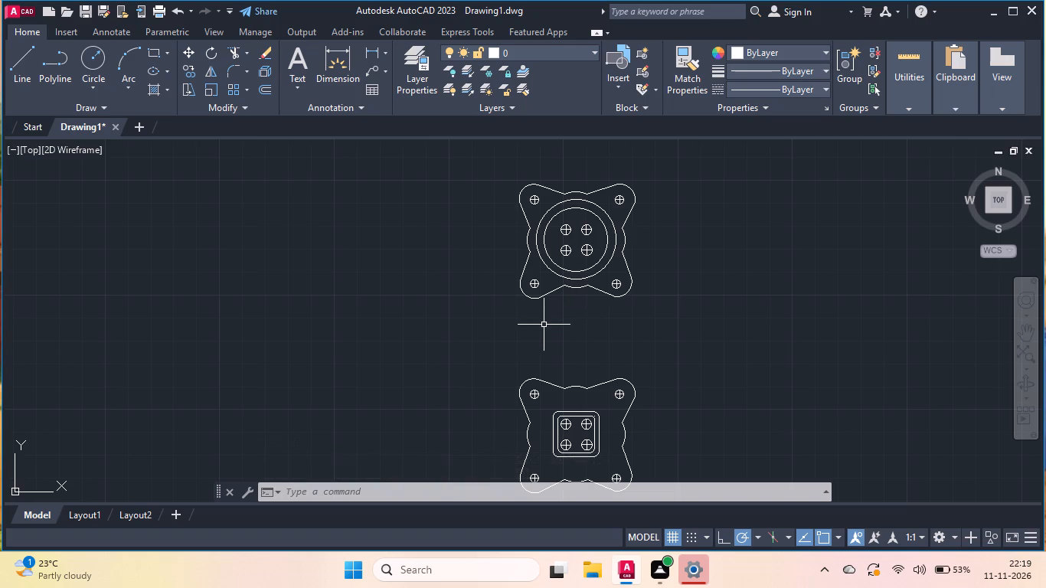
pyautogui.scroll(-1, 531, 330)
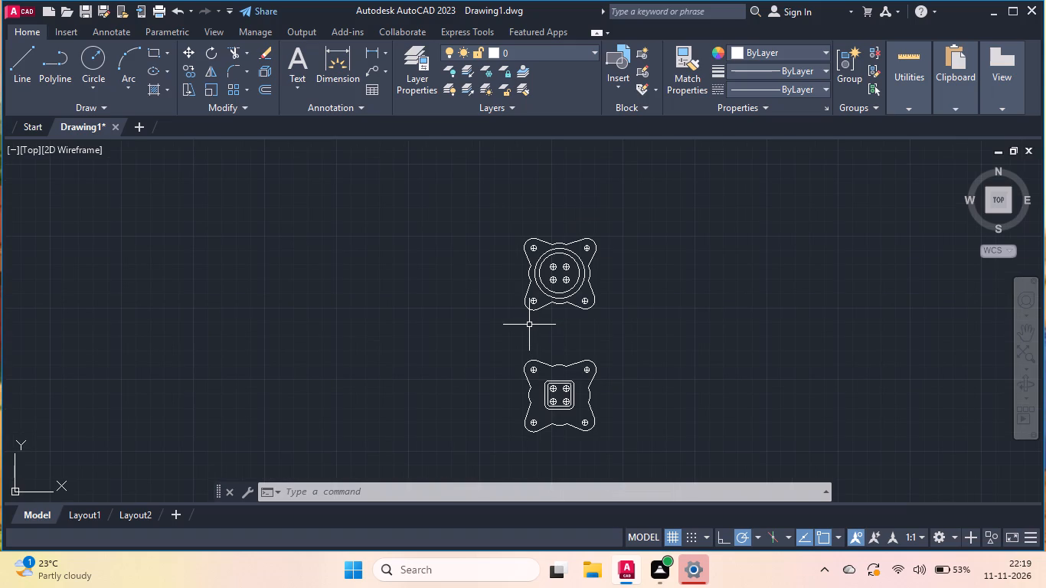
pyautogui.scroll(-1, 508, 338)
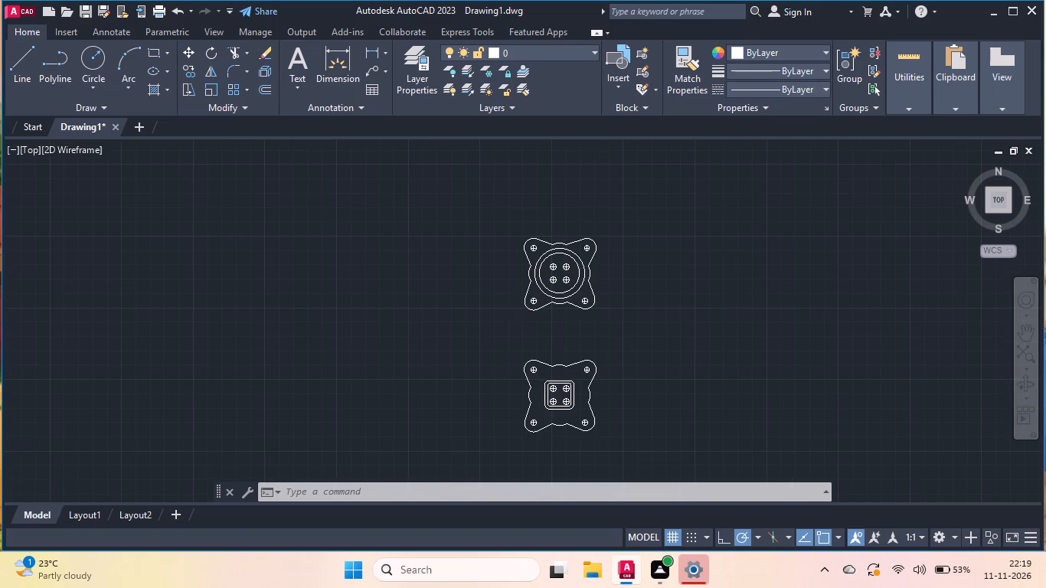
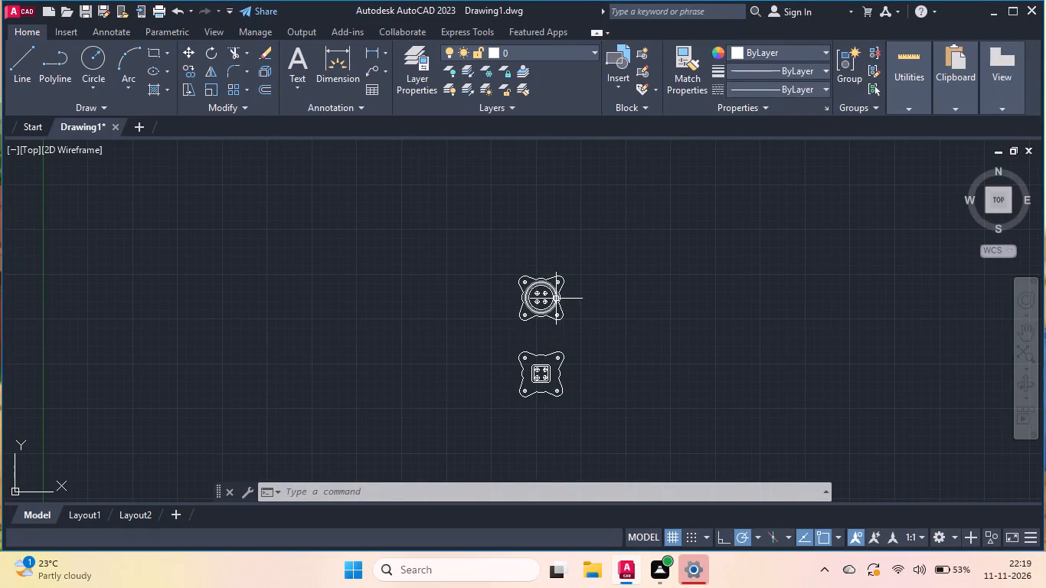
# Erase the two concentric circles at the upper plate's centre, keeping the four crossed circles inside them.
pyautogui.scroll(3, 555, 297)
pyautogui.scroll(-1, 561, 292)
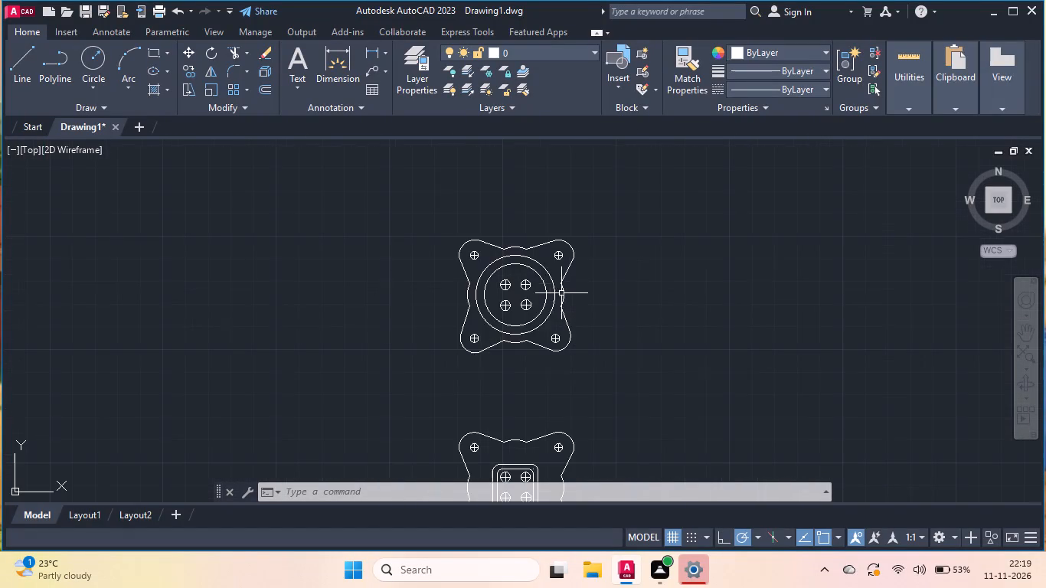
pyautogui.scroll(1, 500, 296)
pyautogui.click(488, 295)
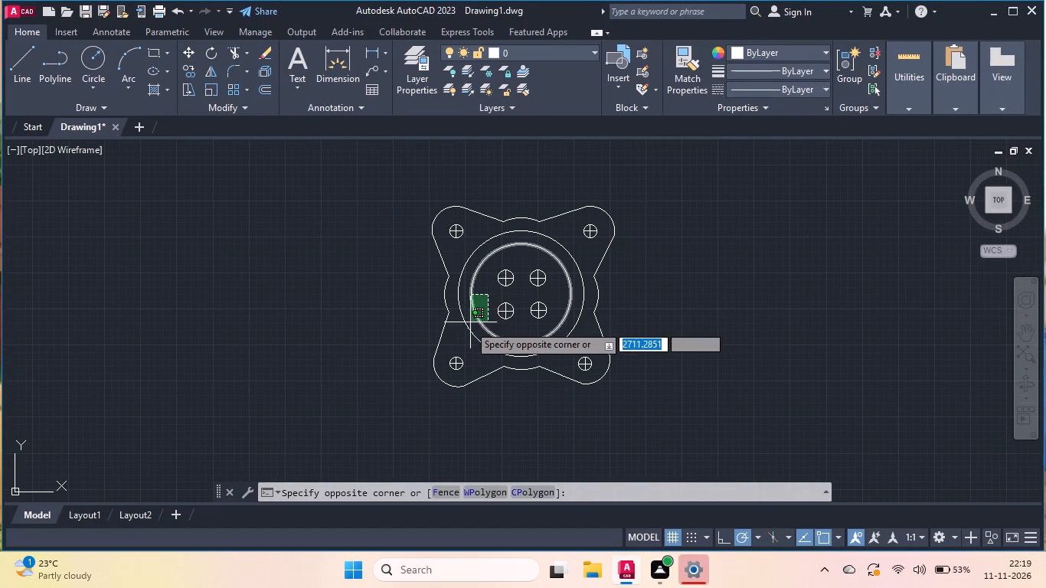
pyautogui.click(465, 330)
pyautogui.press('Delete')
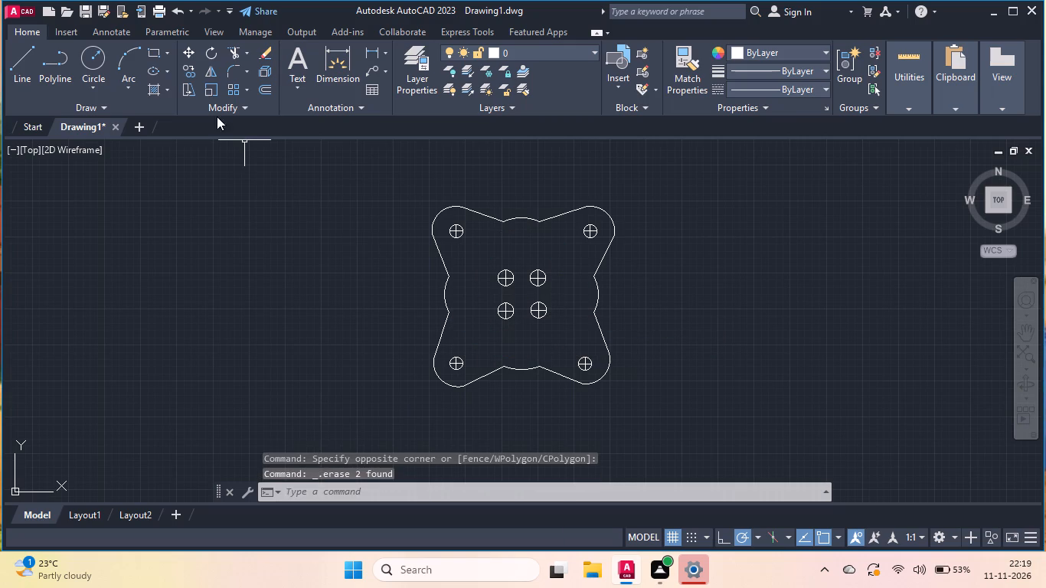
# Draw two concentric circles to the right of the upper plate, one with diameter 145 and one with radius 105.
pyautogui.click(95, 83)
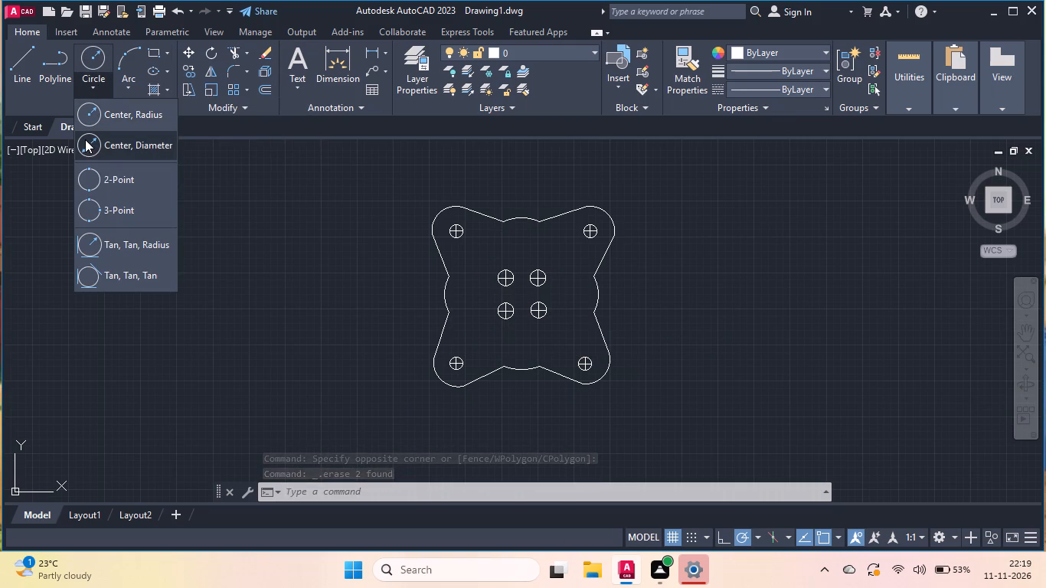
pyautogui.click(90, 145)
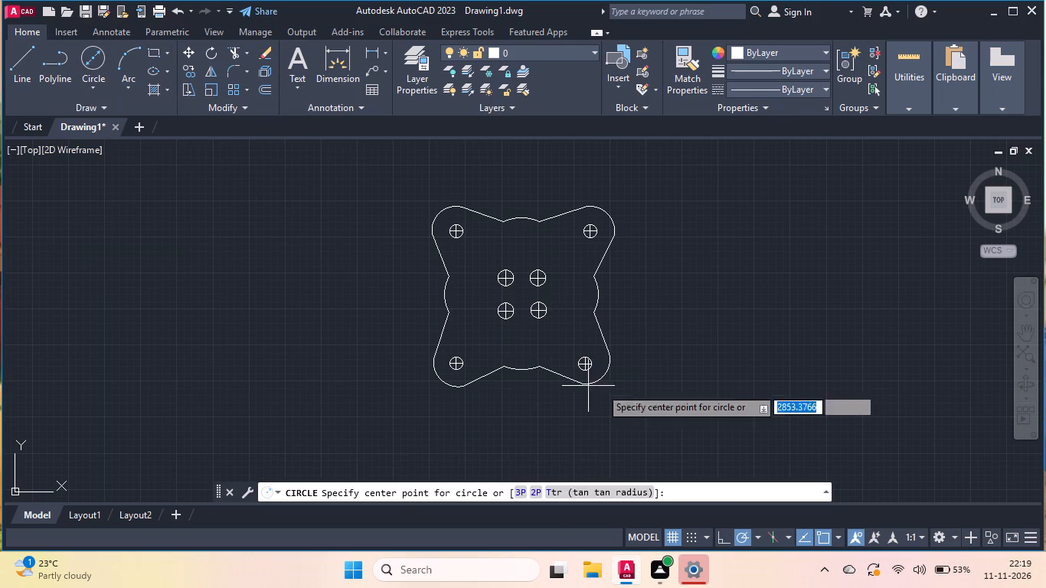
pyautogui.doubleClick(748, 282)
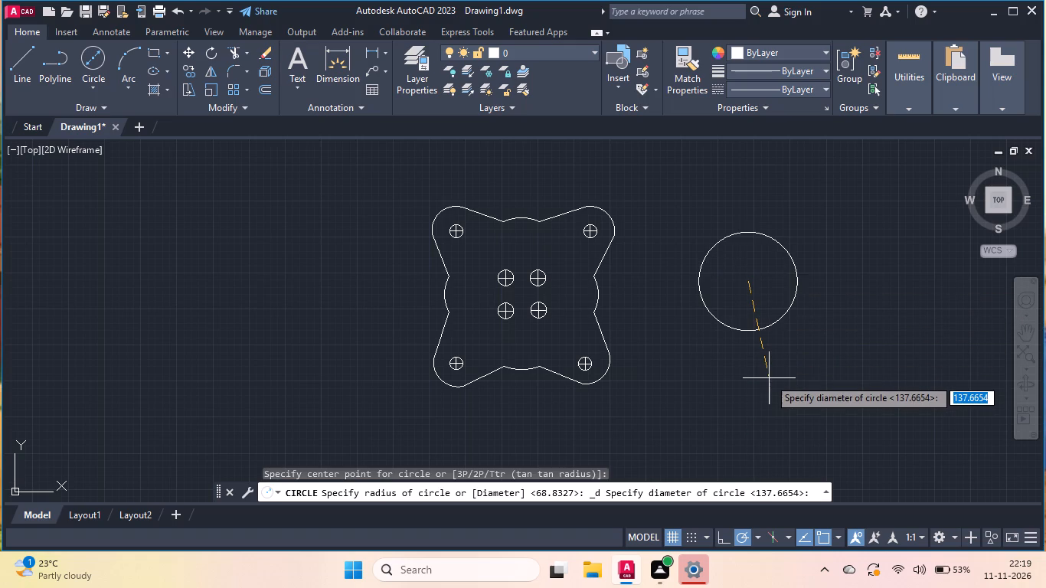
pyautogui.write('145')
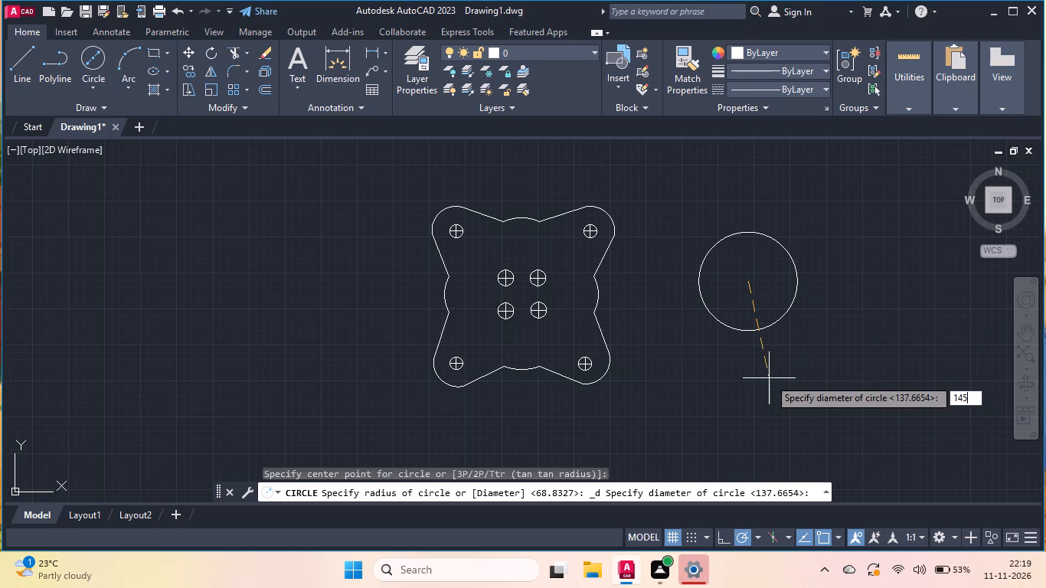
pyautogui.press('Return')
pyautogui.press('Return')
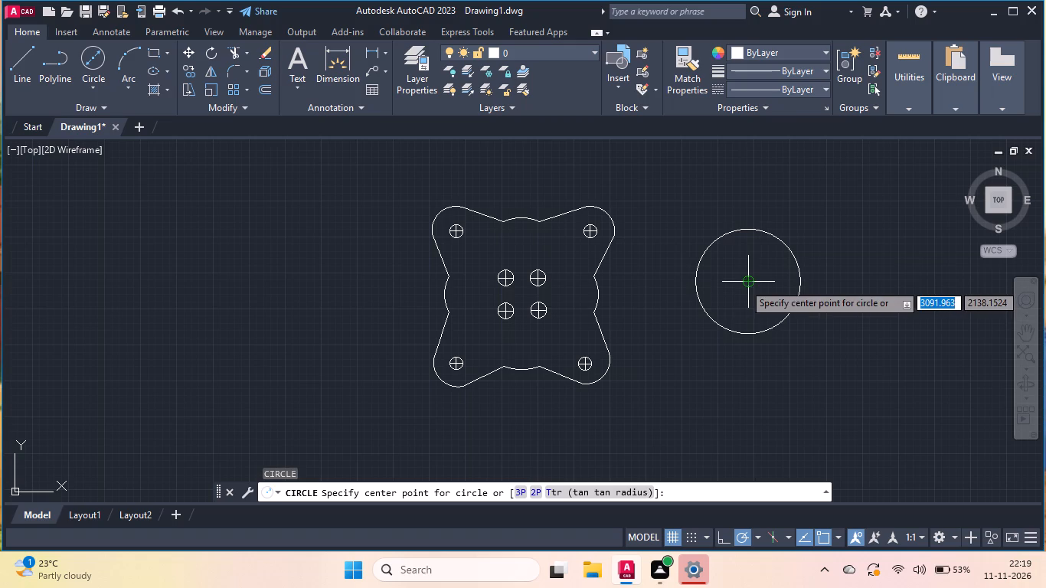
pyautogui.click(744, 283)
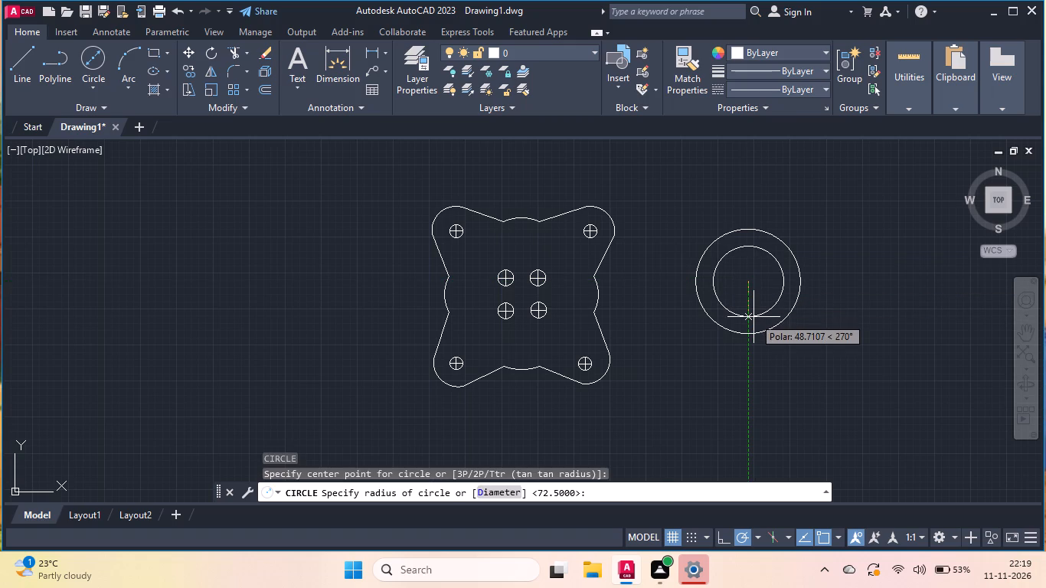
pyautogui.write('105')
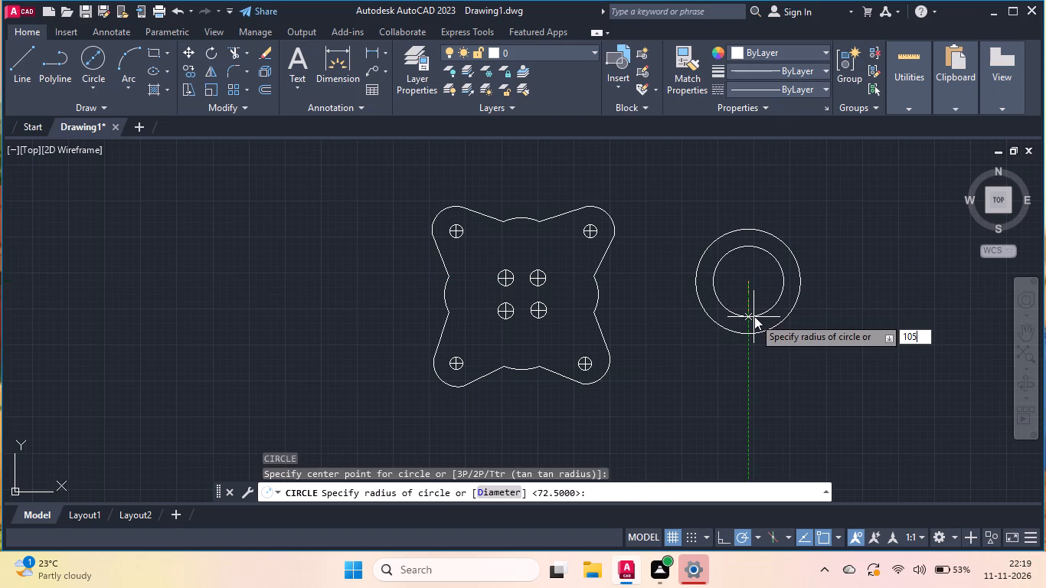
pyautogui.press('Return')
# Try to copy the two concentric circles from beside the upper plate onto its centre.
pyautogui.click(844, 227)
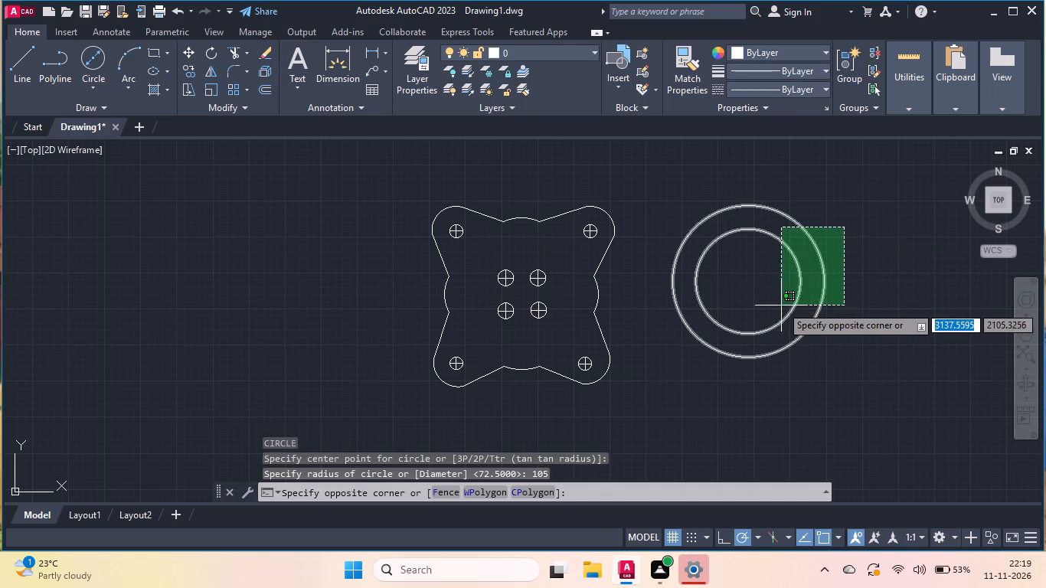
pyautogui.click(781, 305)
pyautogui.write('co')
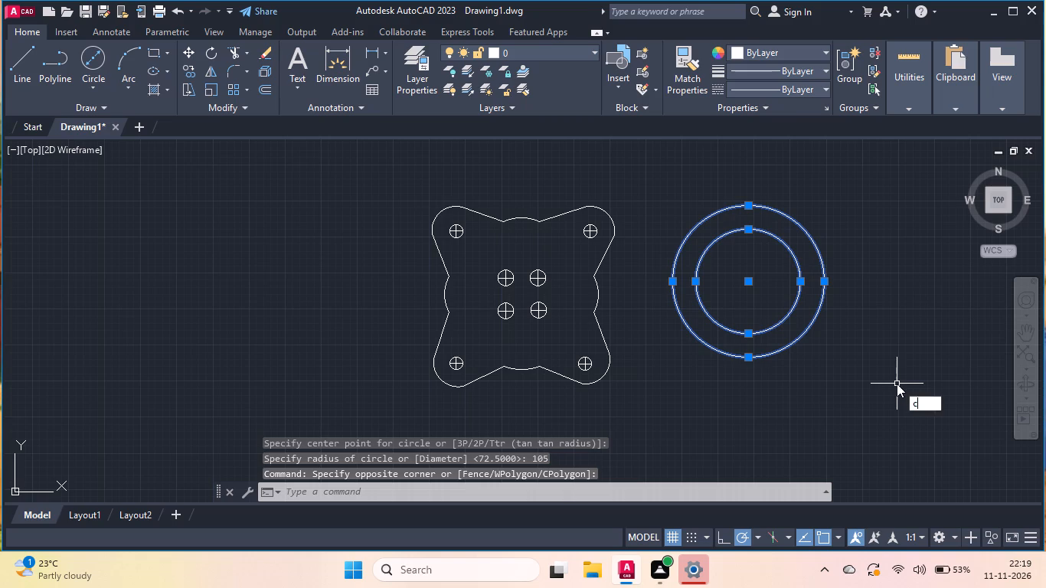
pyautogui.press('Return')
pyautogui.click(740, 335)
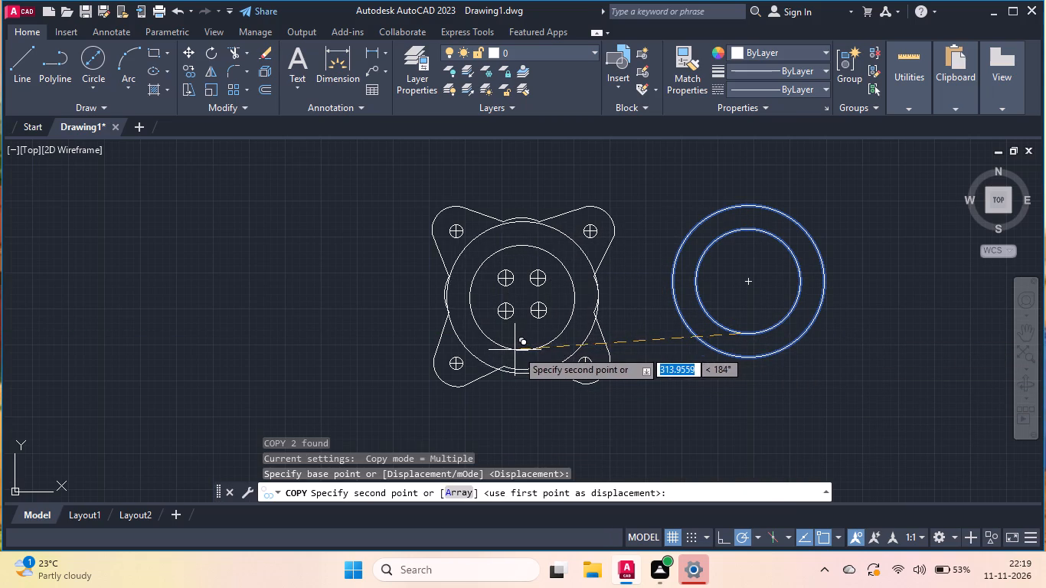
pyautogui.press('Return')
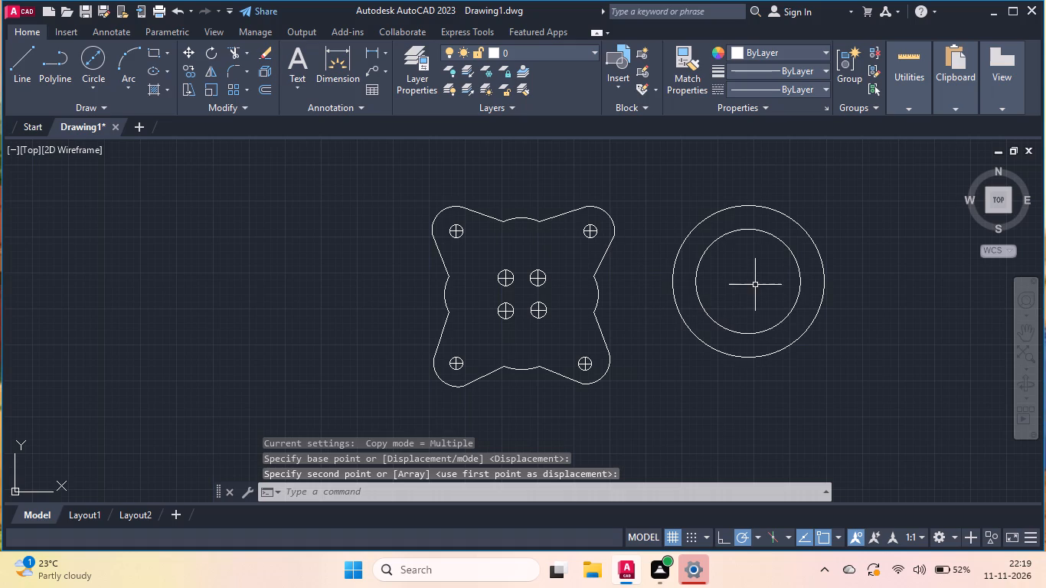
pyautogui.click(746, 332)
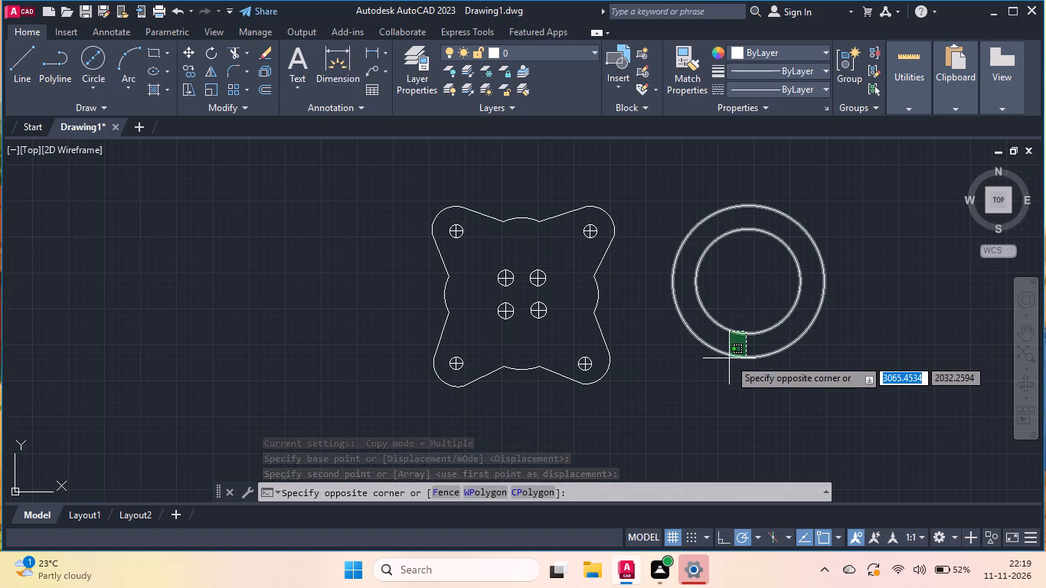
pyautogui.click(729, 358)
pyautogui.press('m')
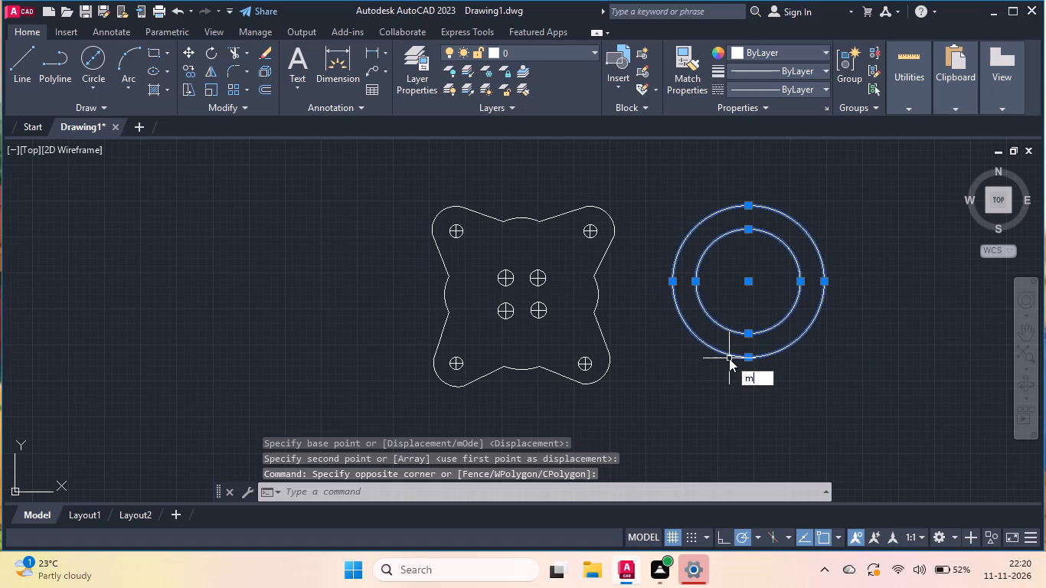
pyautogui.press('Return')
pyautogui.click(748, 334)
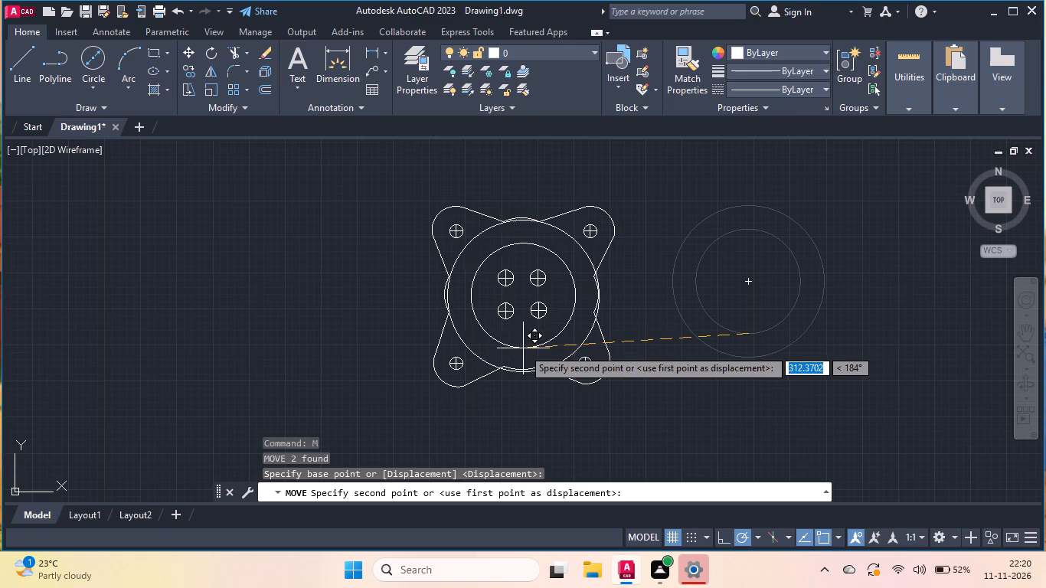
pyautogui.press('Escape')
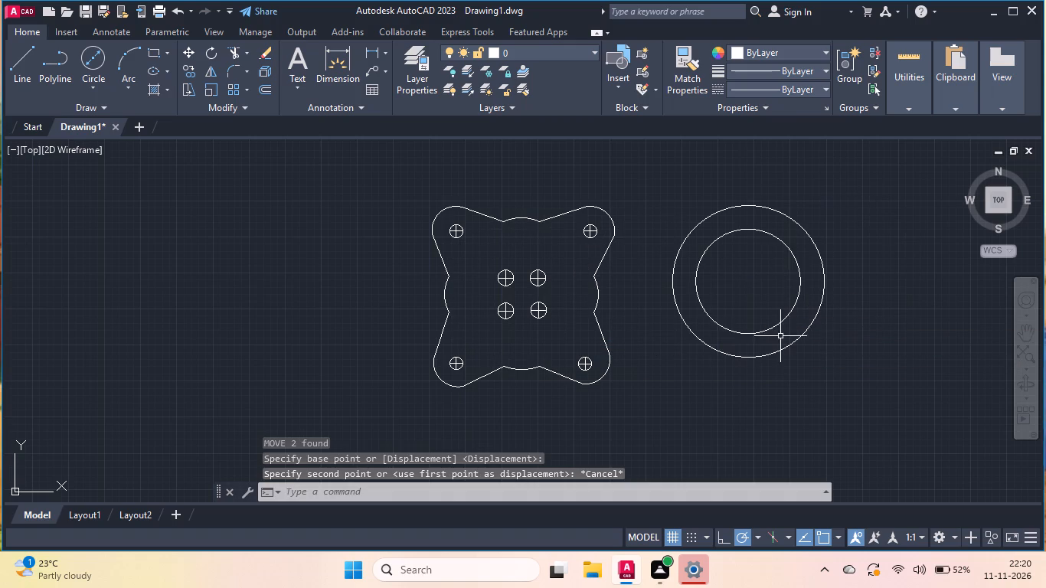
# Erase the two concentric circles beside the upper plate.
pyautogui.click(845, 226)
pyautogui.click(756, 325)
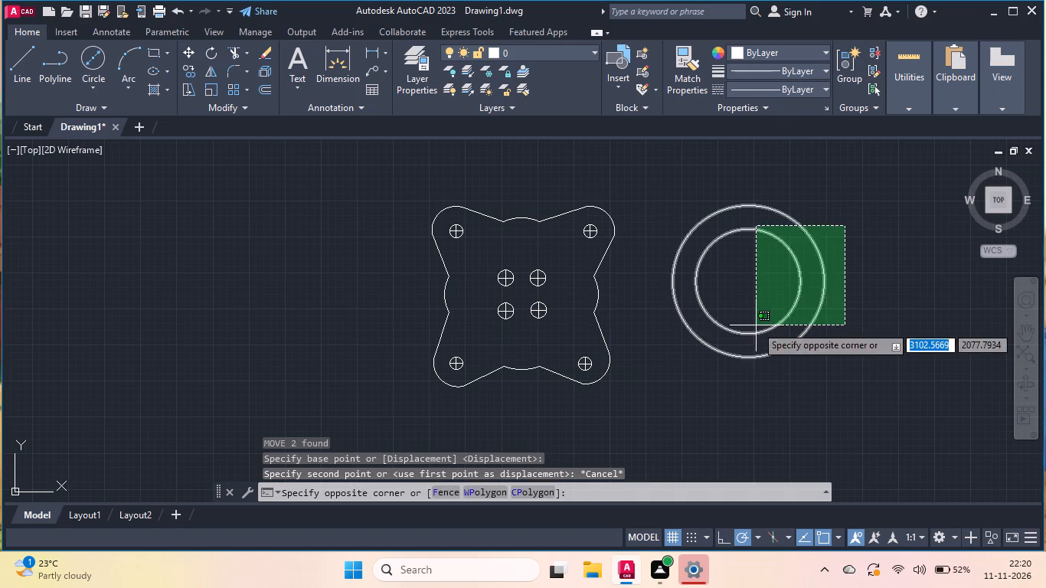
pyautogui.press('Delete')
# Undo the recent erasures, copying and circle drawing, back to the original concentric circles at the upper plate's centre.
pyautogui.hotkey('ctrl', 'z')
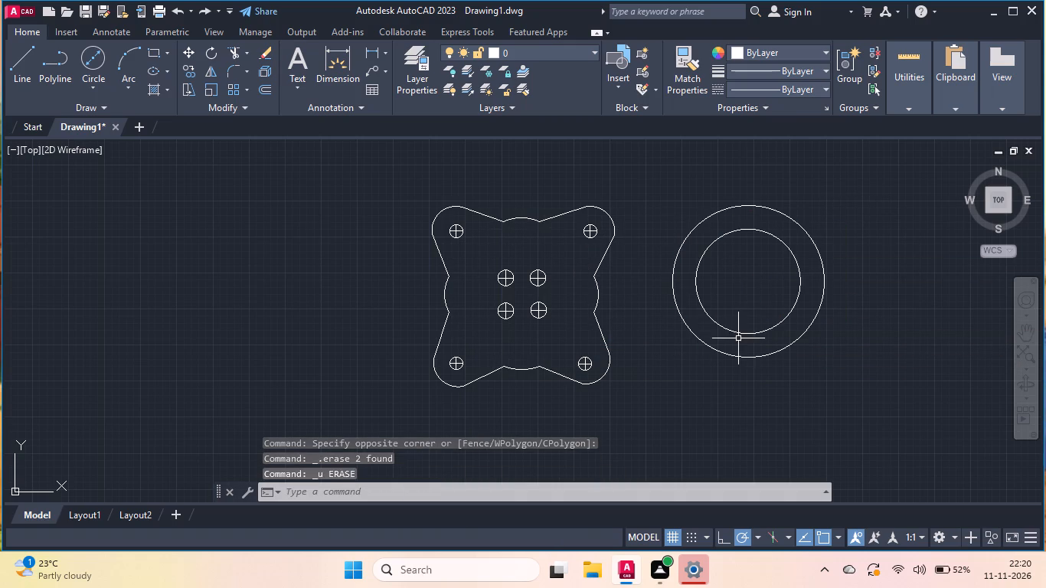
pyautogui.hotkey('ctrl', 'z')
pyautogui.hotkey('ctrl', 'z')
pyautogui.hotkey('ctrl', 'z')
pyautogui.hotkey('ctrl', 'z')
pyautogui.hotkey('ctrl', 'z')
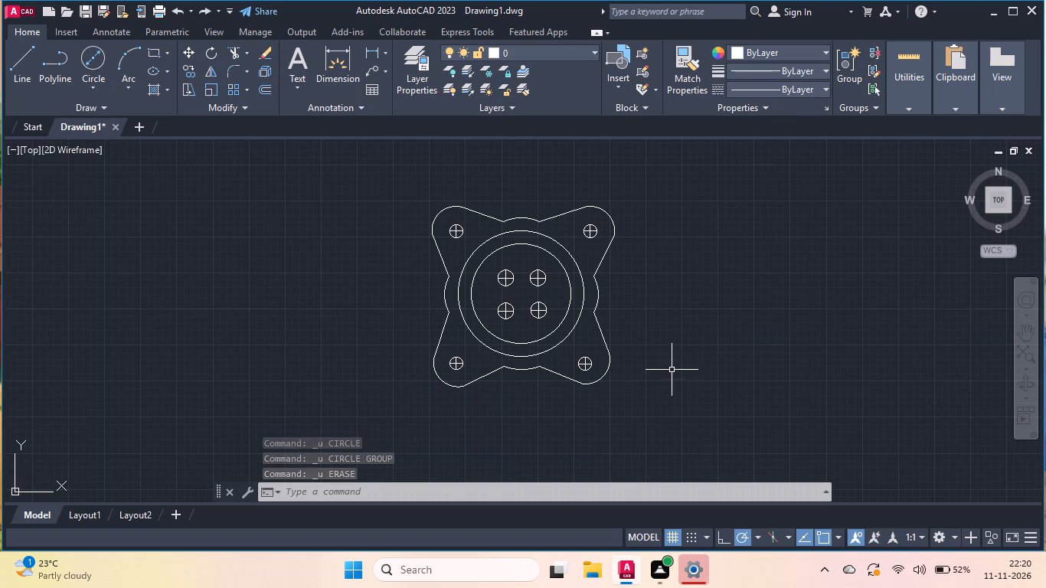
# Start a line at a point in the empty space to the right of the upper plate, near its top edge's height.
pyautogui.scroll(-4, 663, 356)
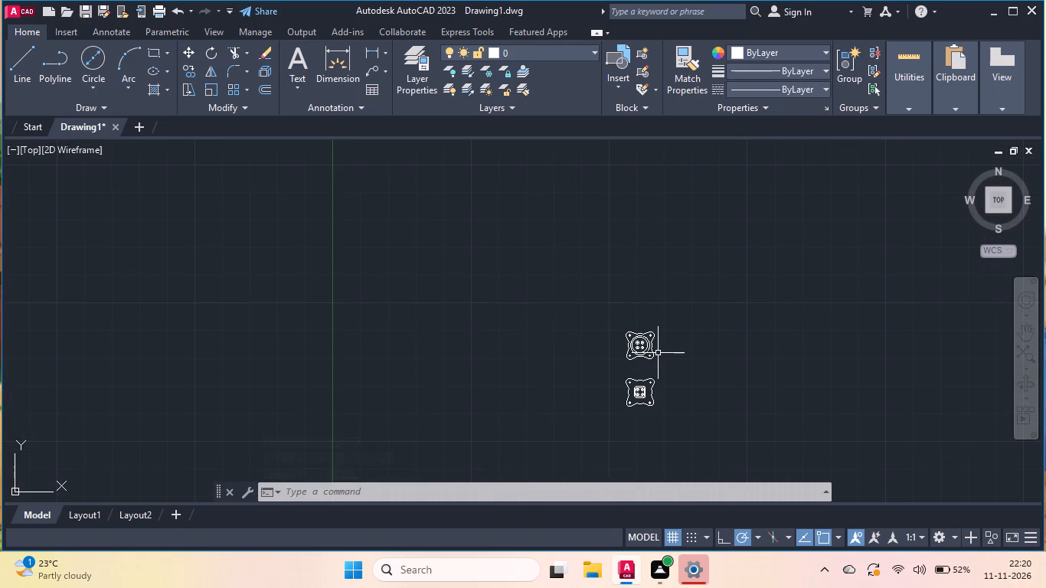
pyautogui.scroll(2, 0, 0)
pyautogui.scroll(2, 680, 420)
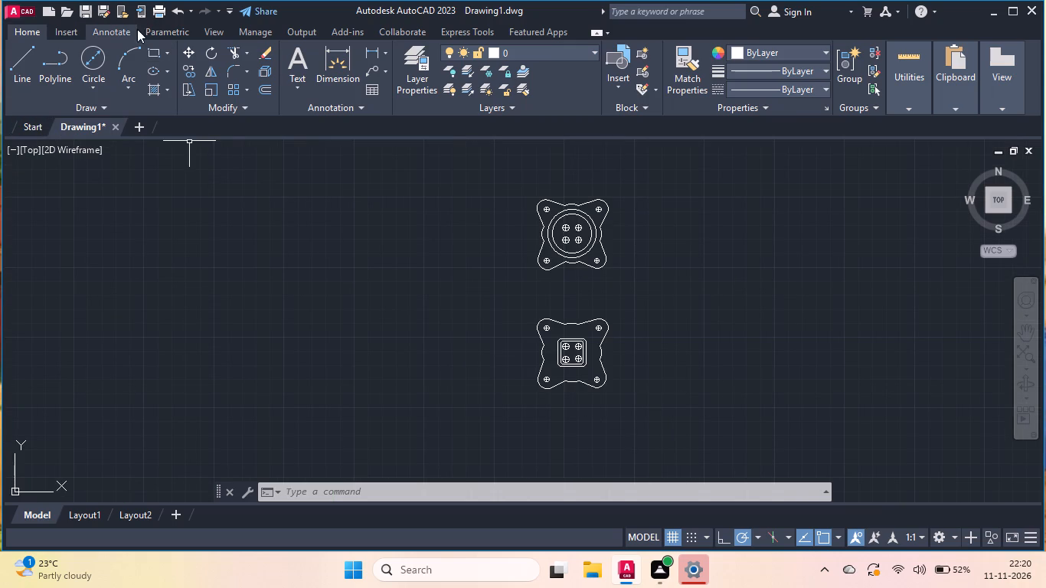
pyautogui.moveTo(15, 60); pyautogui.dragTo(15, 44)
pyautogui.click(15, 44)
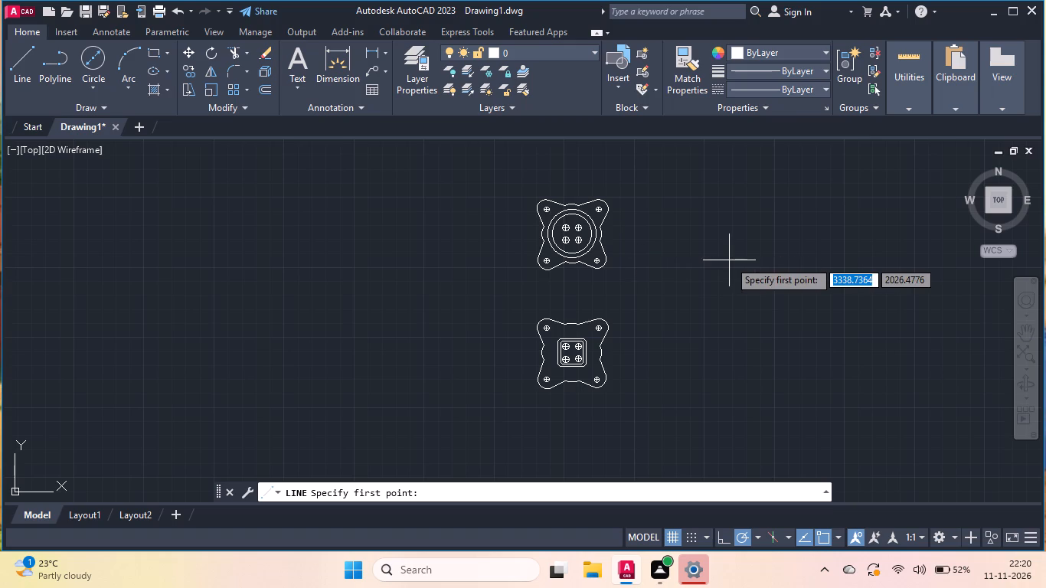
pyautogui.scroll(1, 723, 191)
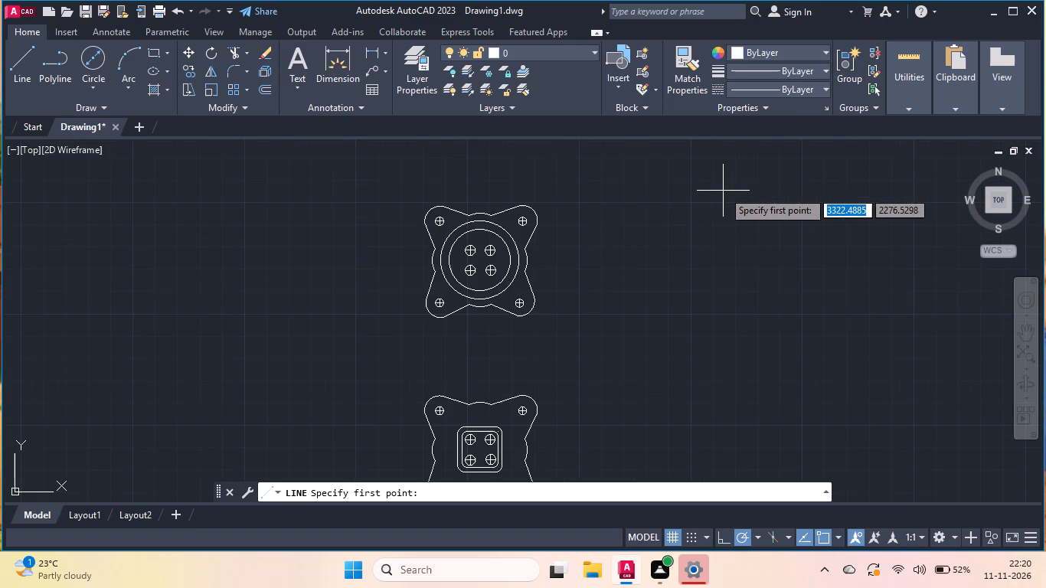
pyautogui.scroll(-1, 675, 213)
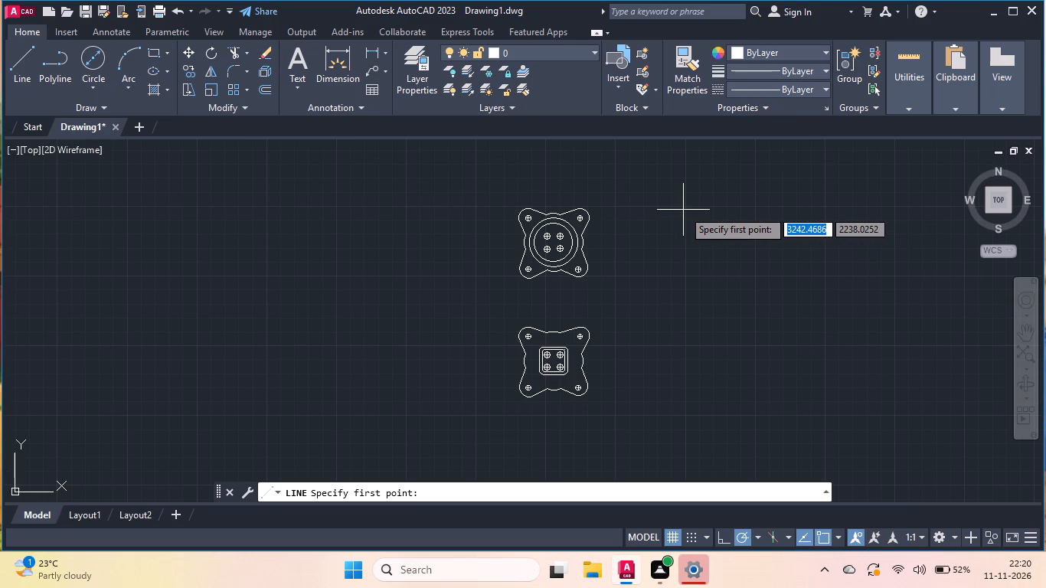
pyautogui.click(685, 209)
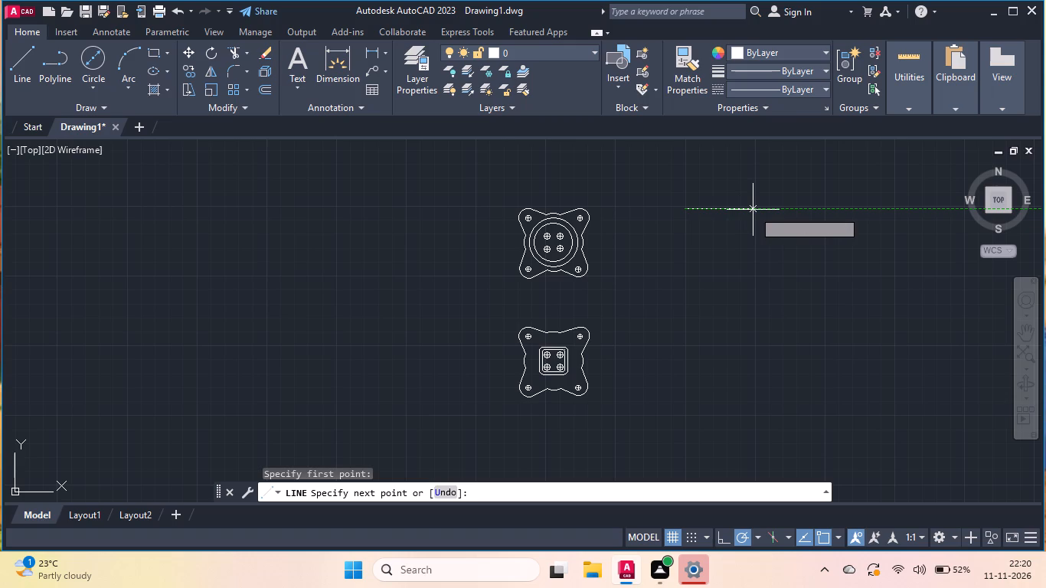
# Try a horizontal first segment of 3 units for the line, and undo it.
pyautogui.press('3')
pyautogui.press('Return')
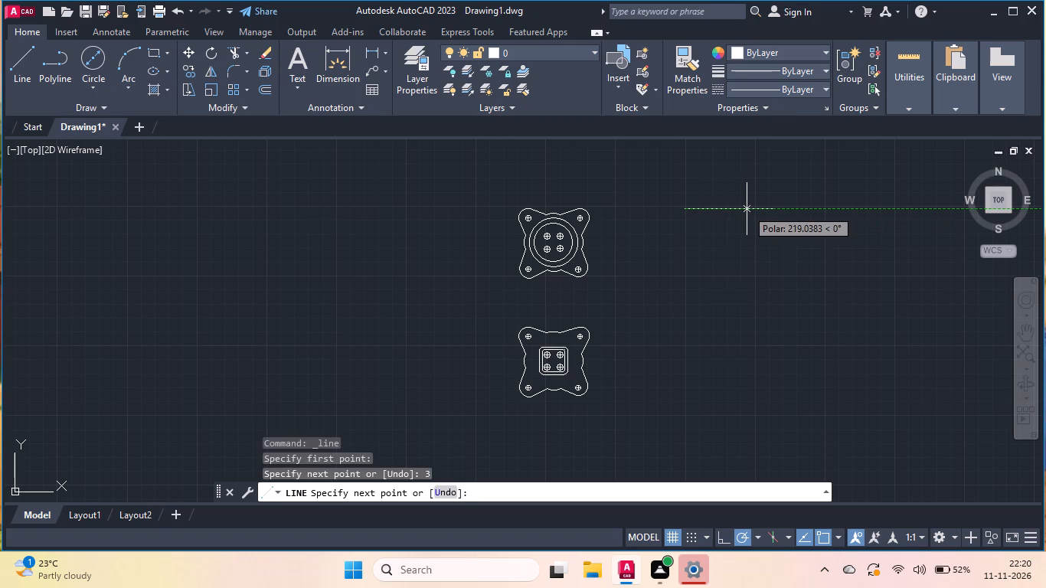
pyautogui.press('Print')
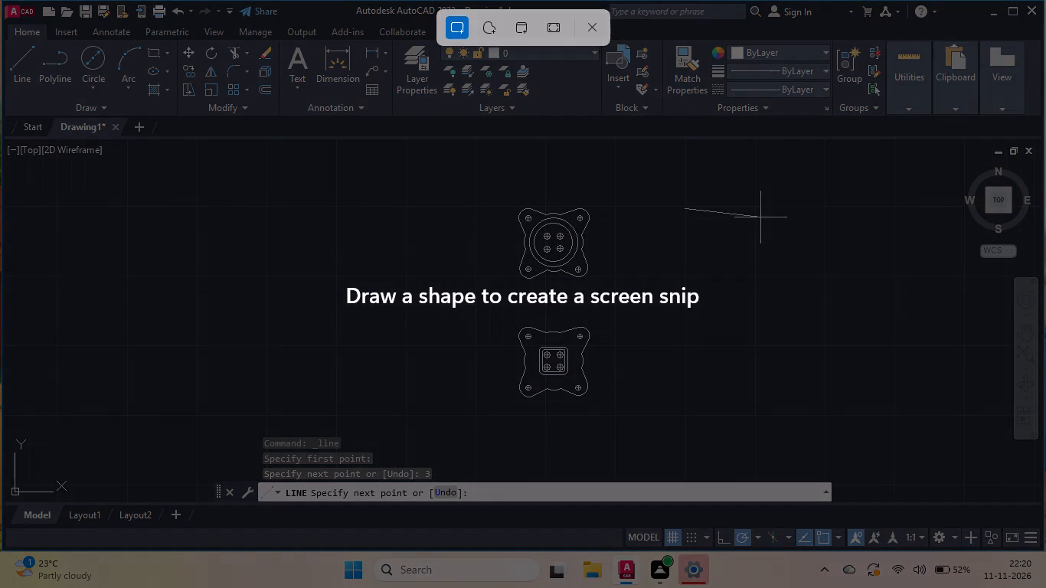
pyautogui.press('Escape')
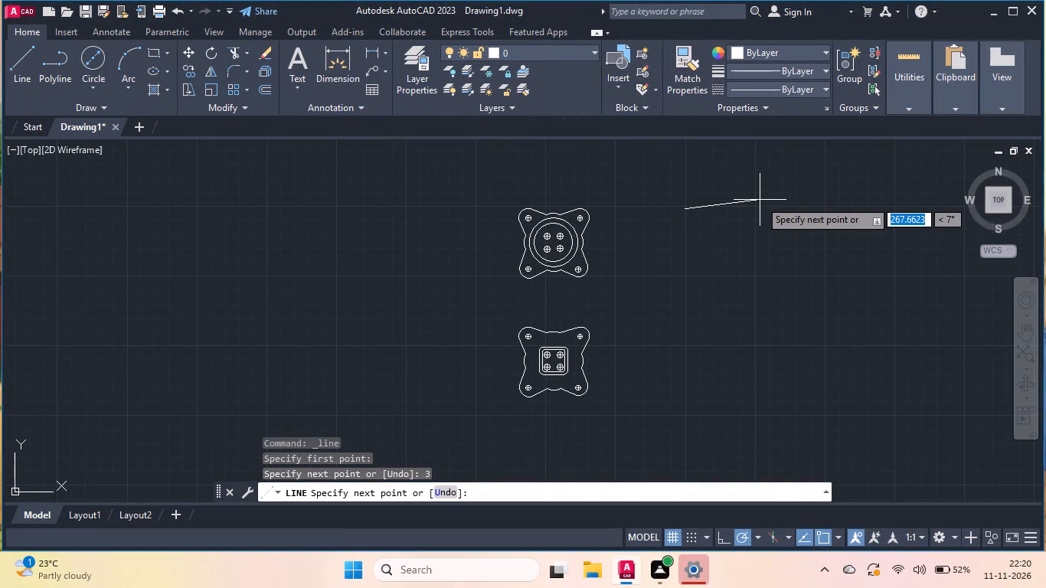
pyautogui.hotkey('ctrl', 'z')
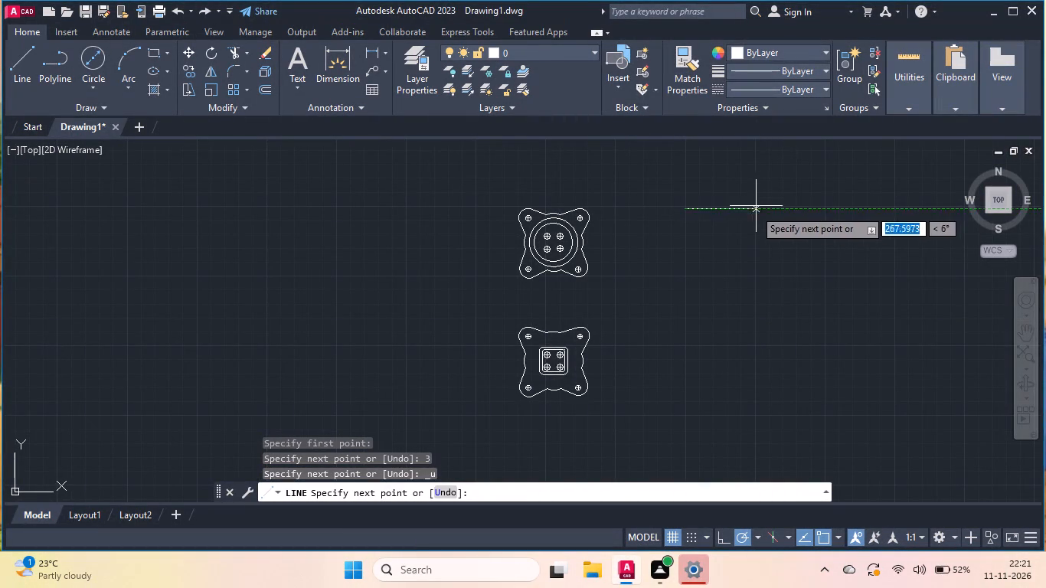
# Draw a 20-unit top edge, a right side down to the upper plate's bottom level, and a 20-unit bottom edge leftward.
pyautogui.scroll(2, 685, 209)
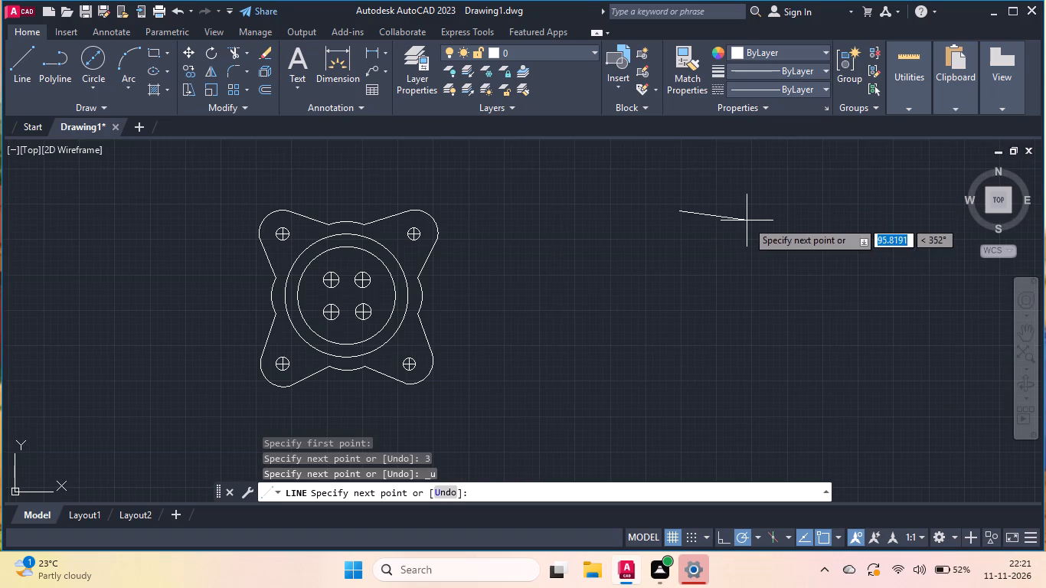
pyautogui.write('20')
pyautogui.press('Return')
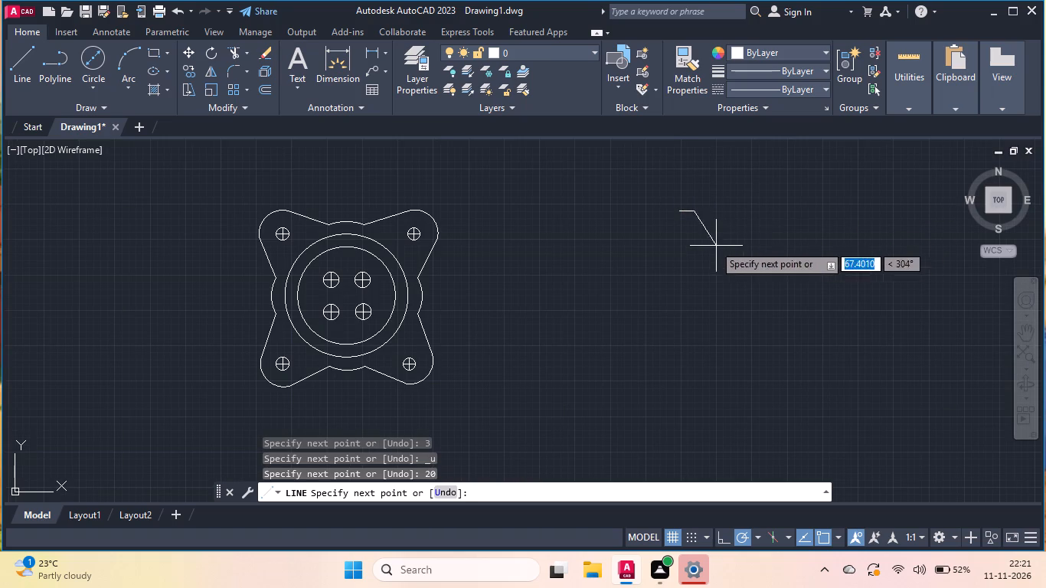
pyautogui.scroll(3, 691, 211)
pyautogui.scroll(-1, 693, 215)
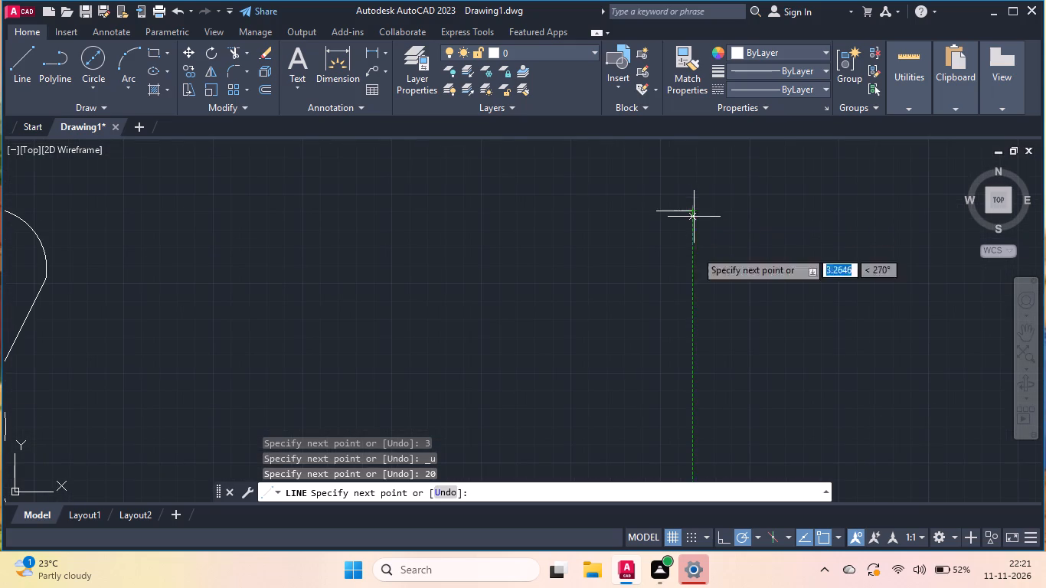
pyautogui.scroll(-3, 708, 362)
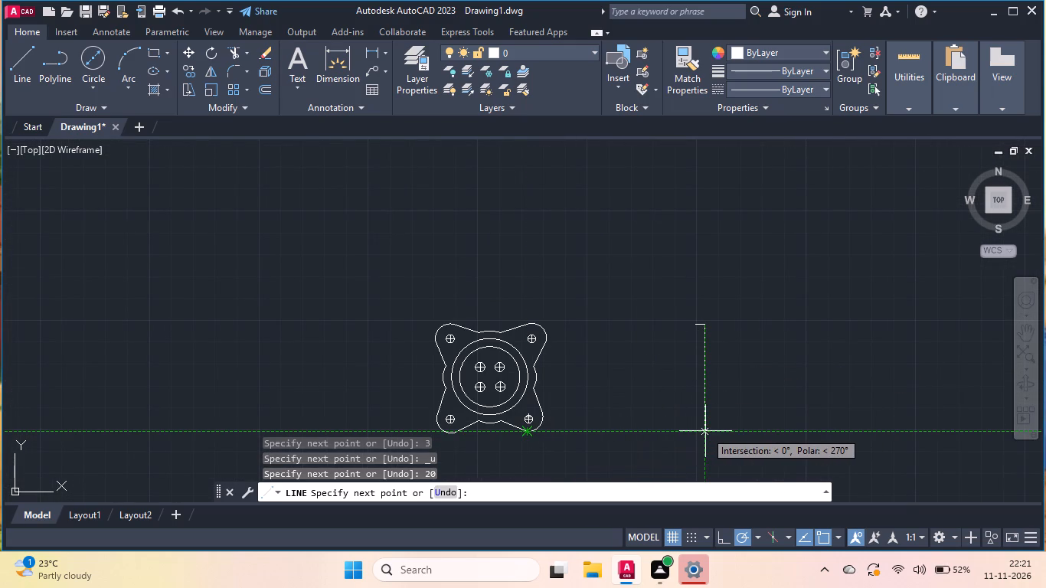
pyautogui.click(707, 430)
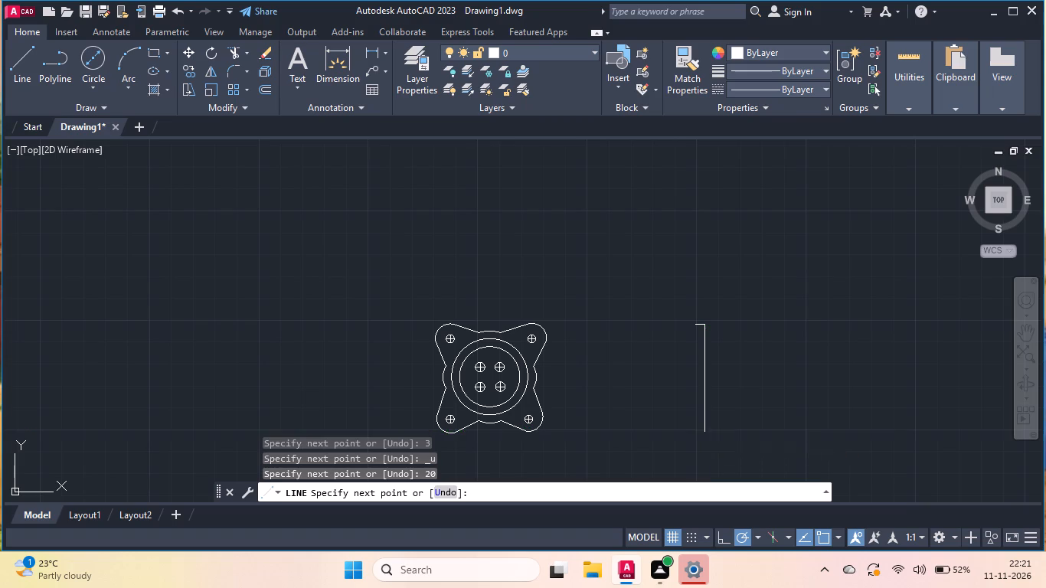
pyautogui.press('2')
pyautogui.press('0')
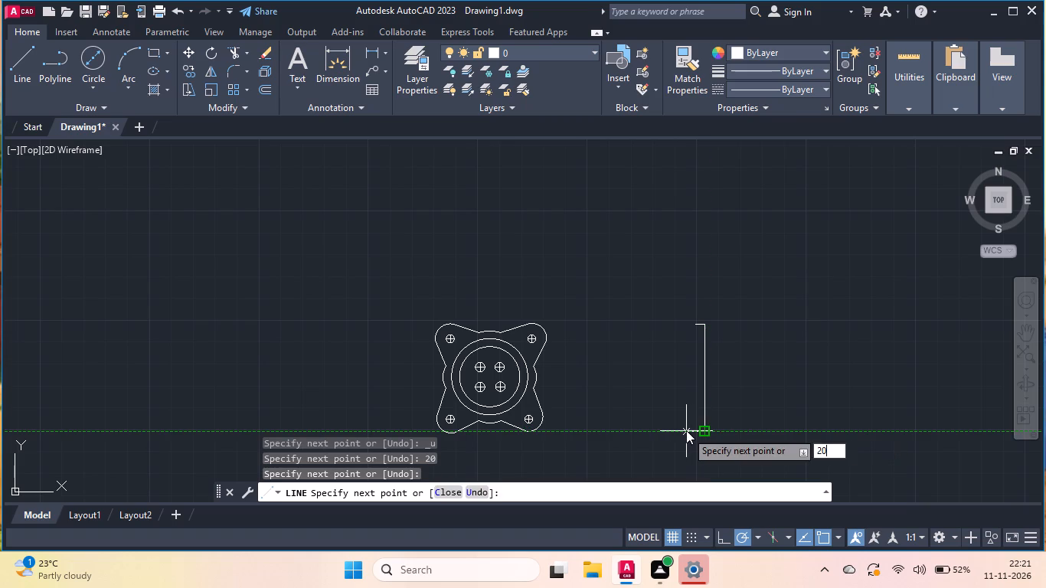
pyautogui.press('Return')
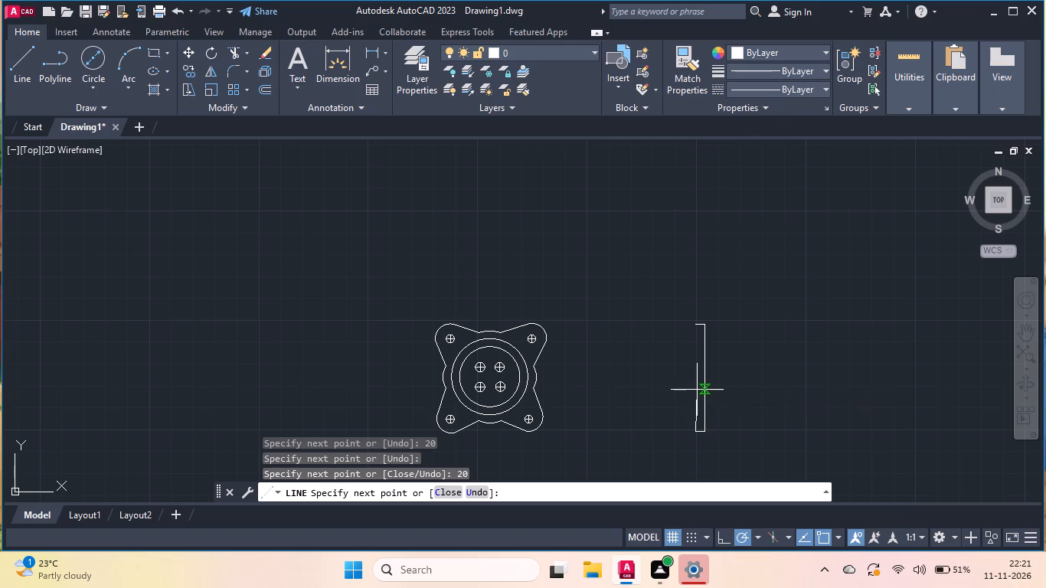
# Continue the outline about 46 units up from the bottom-left corner and draw a thin tab projecting left and returning to the side.
pyautogui.scroll(2, 694, 393)
pyautogui.scroll(-2, 688, 413)
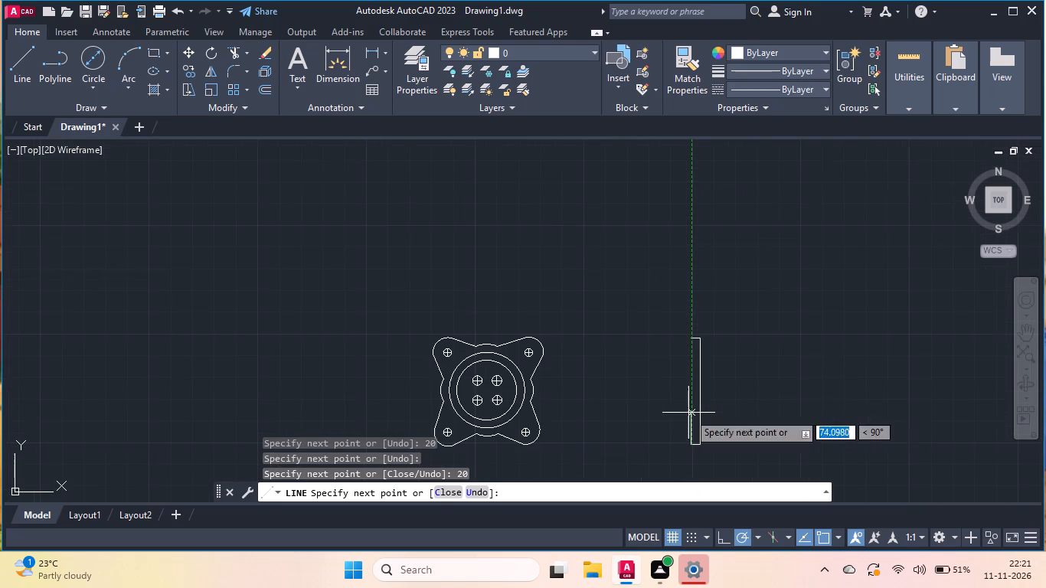
pyautogui.scroll(2, 688, 430)
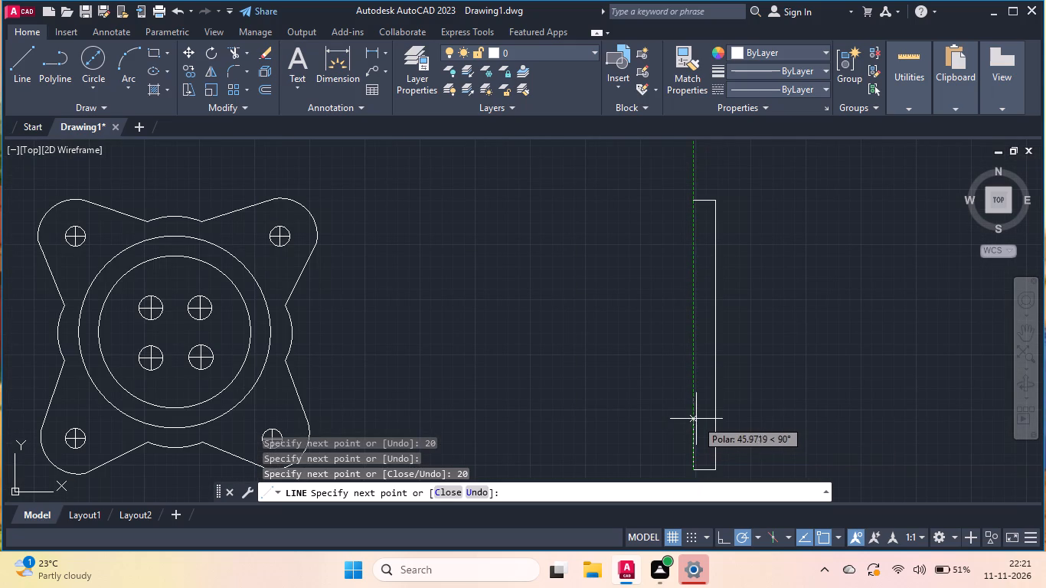
pyautogui.click(693, 416)
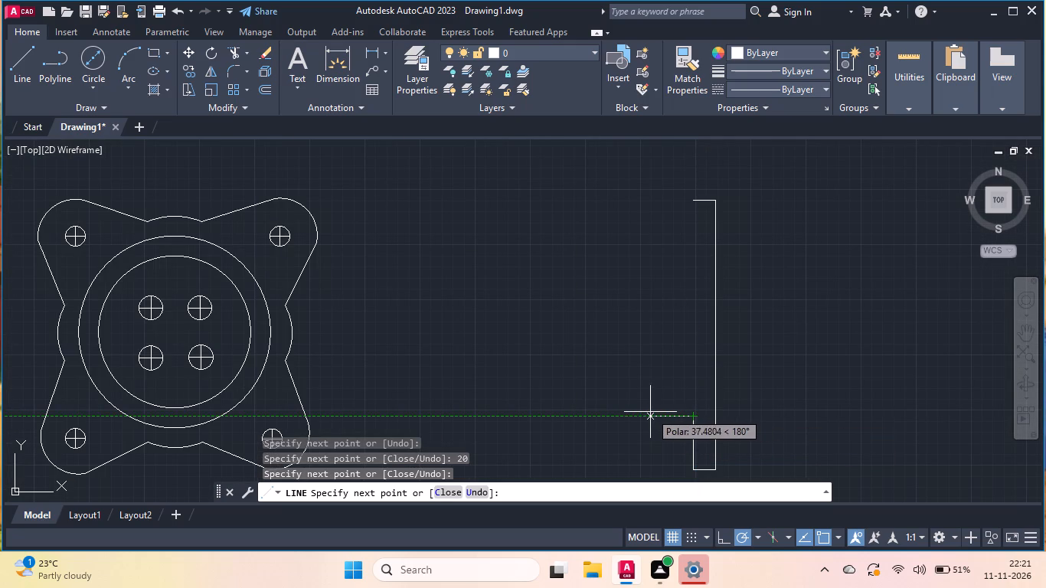
pyautogui.doubleClick(654, 415)
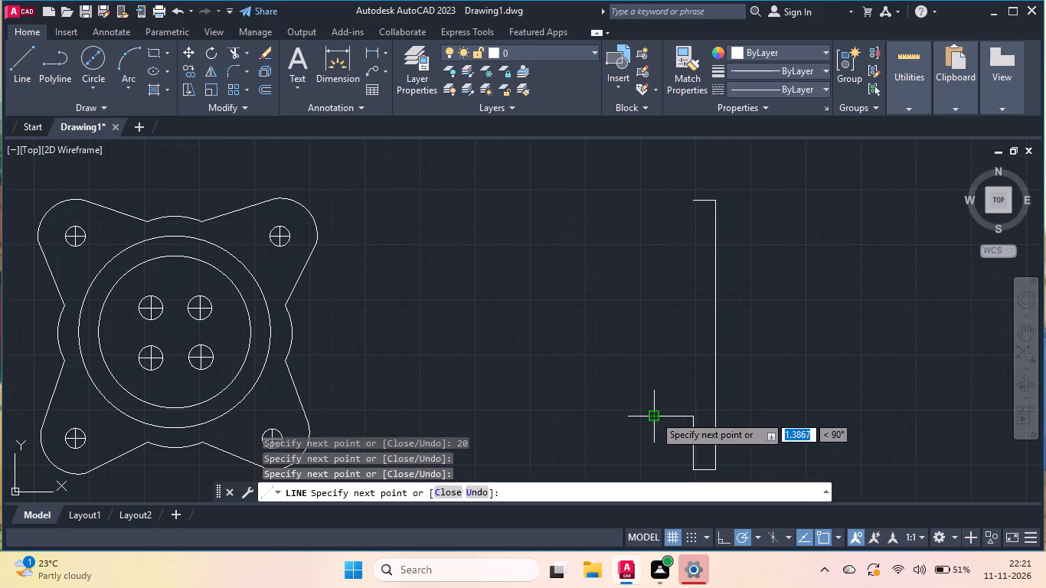
pyautogui.doubleClick(653, 408)
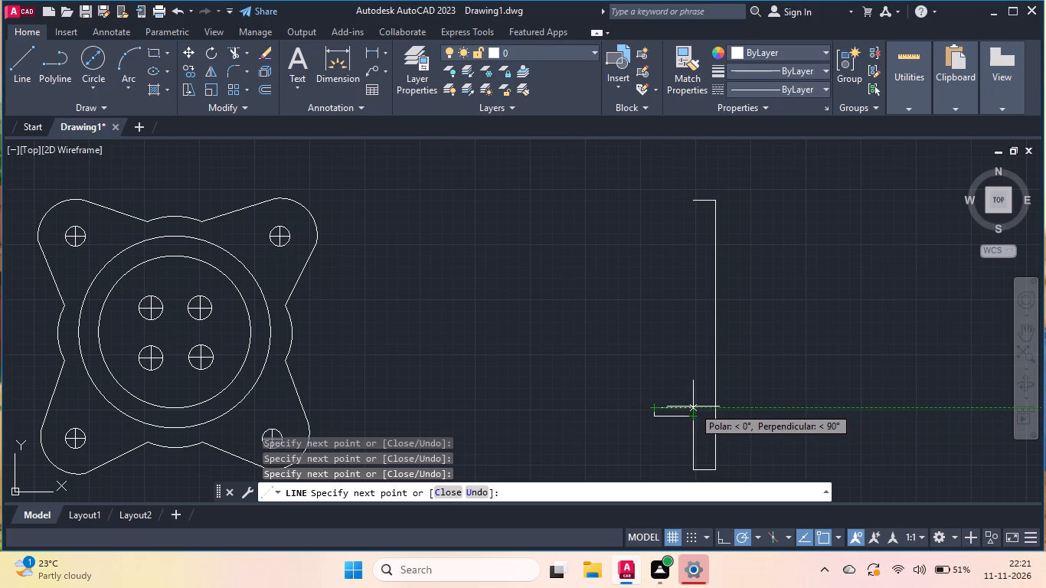
pyautogui.doubleClick(693, 407)
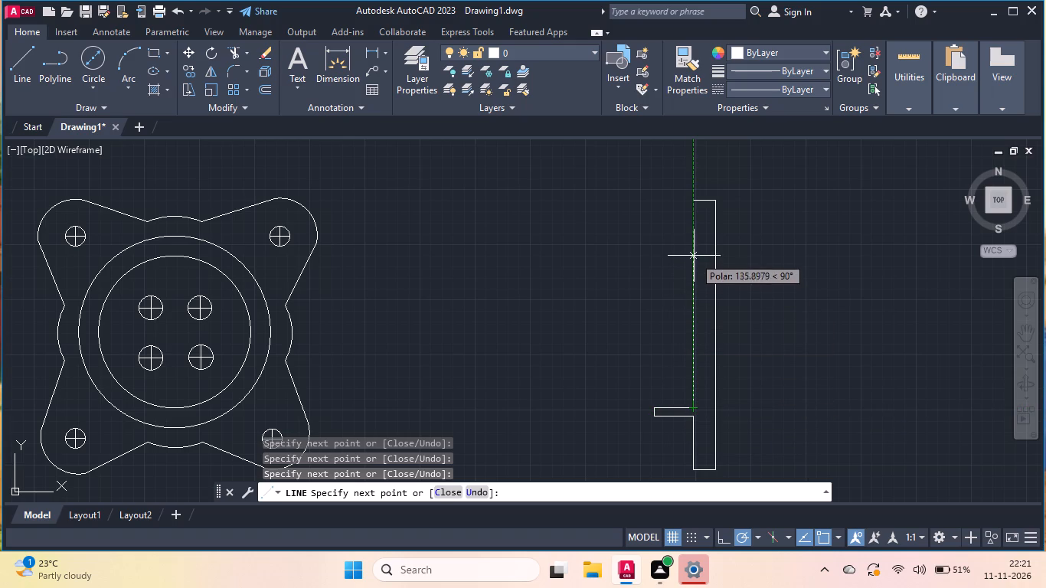
# Continue up the left side, draw an upper thin tab of equal projection, and close the outline at its top-left corner.
pyautogui.click(693, 243)
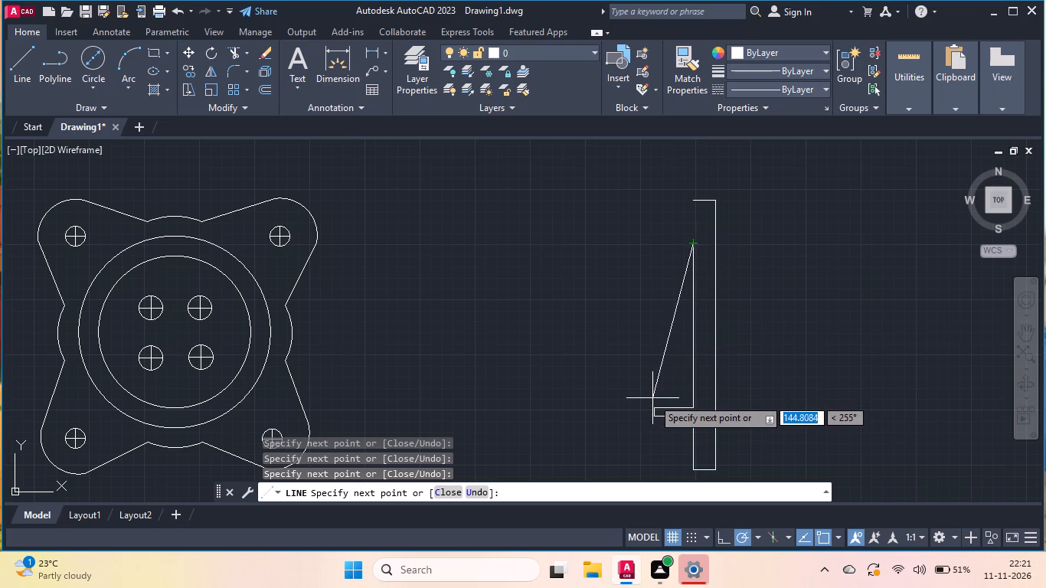
pyautogui.click(654, 244)
pyautogui.click(654, 233)
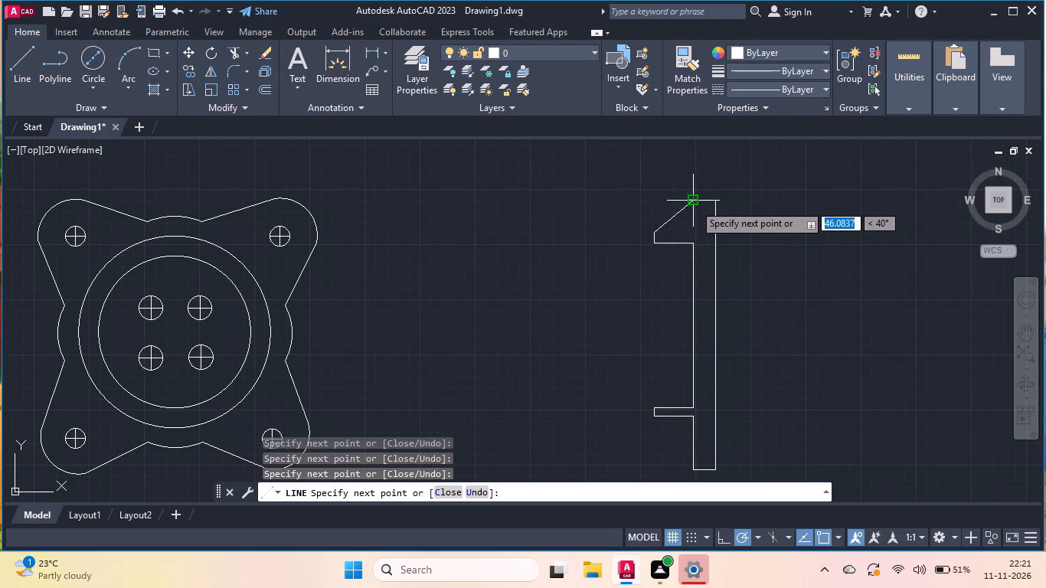
pyautogui.click(693, 234)
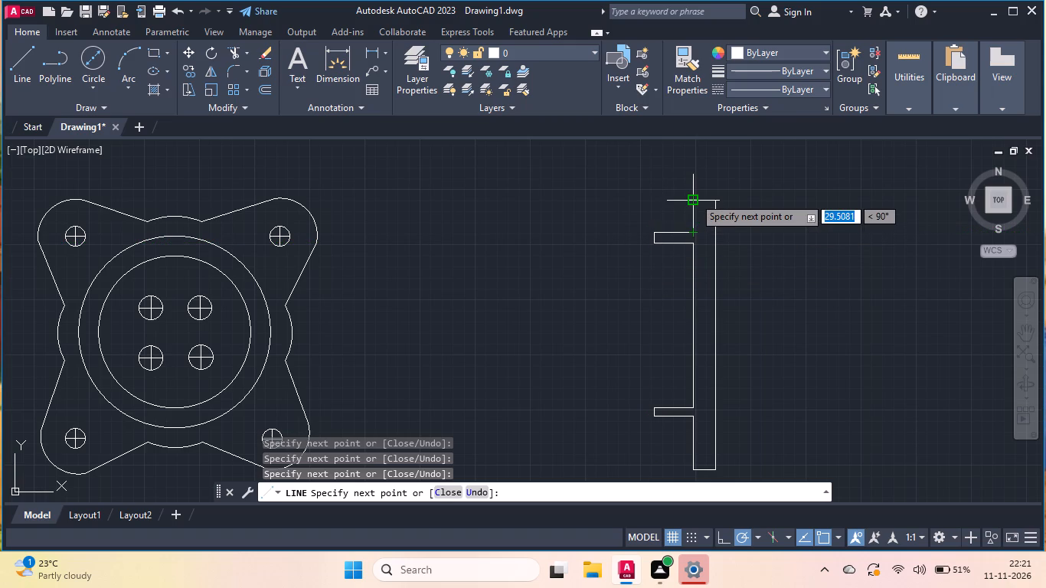
pyautogui.click(694, 197)
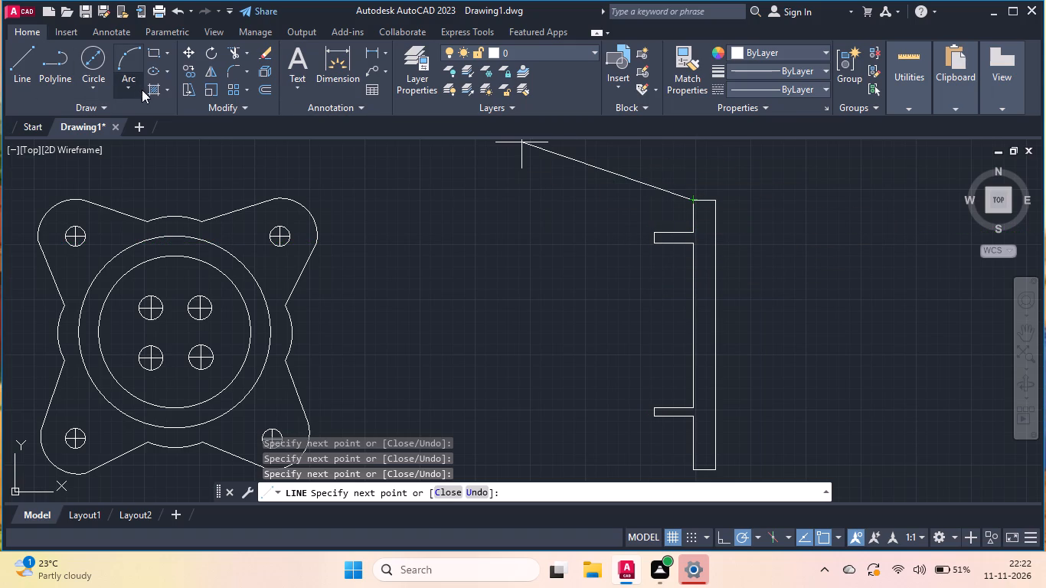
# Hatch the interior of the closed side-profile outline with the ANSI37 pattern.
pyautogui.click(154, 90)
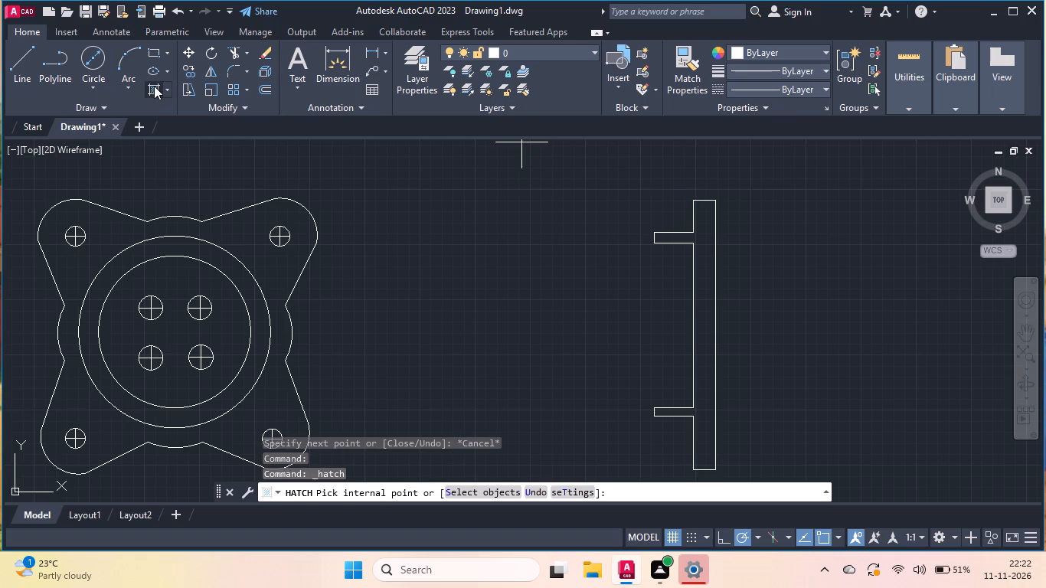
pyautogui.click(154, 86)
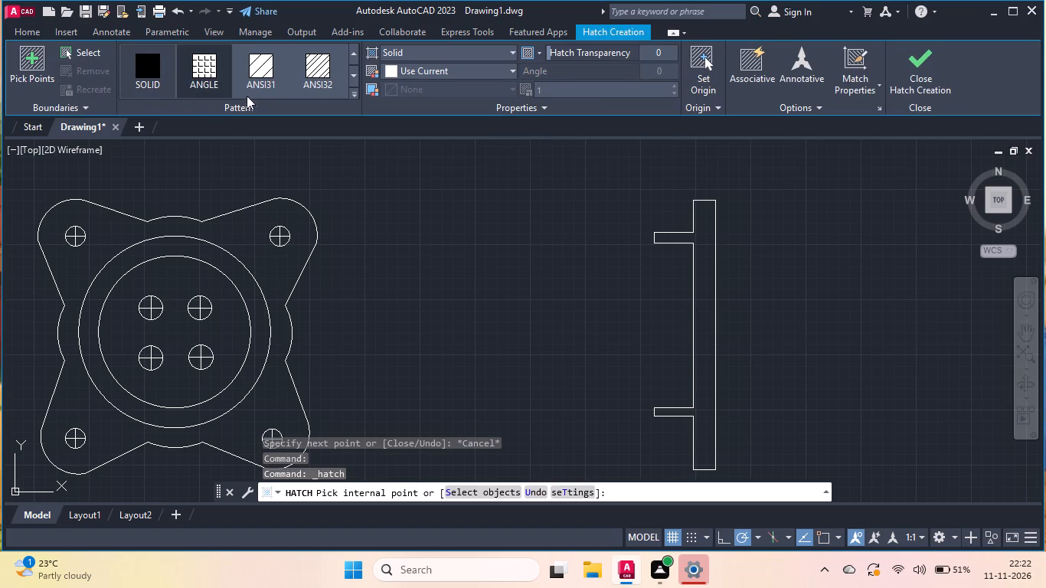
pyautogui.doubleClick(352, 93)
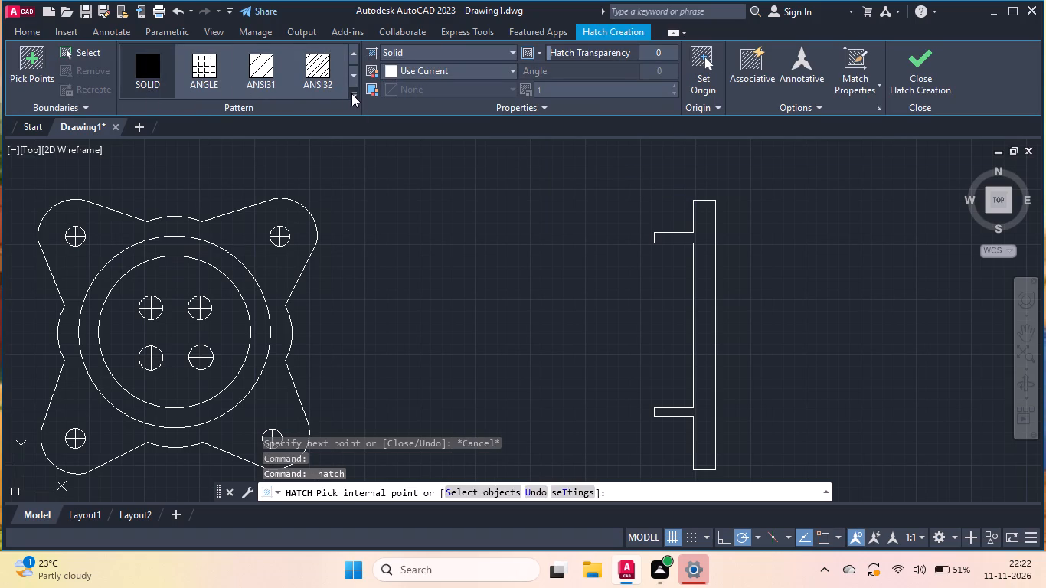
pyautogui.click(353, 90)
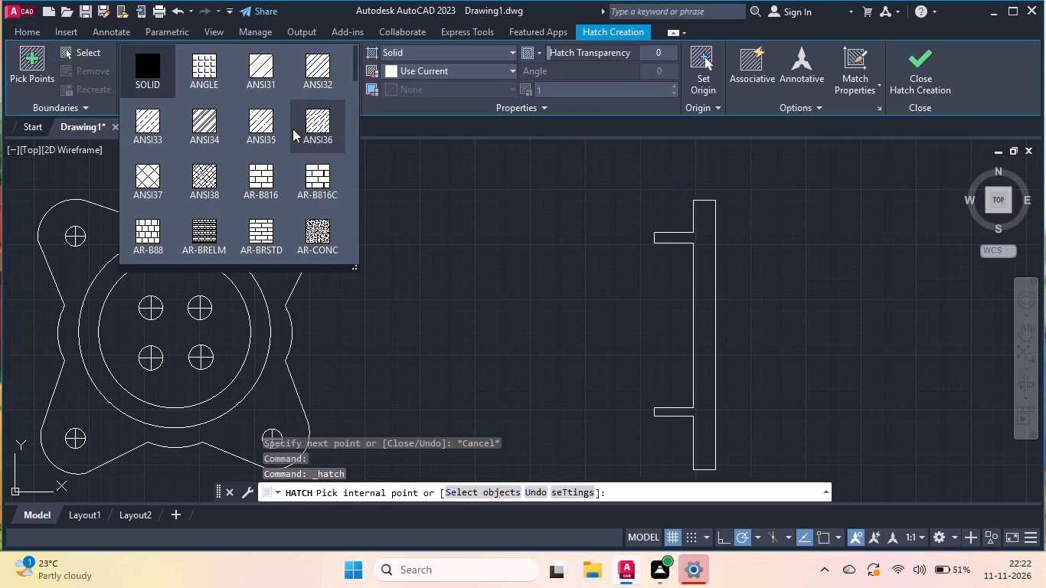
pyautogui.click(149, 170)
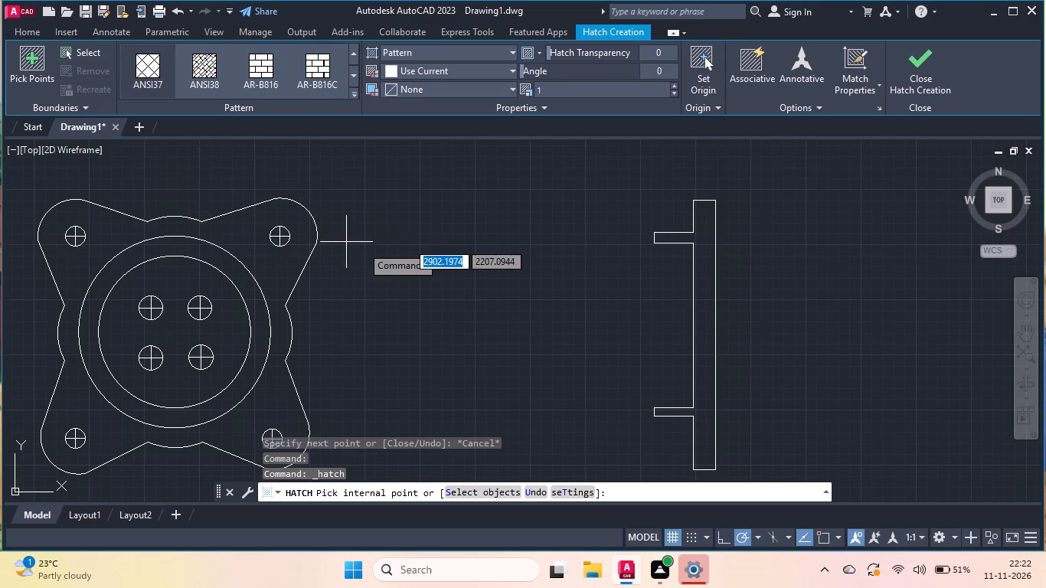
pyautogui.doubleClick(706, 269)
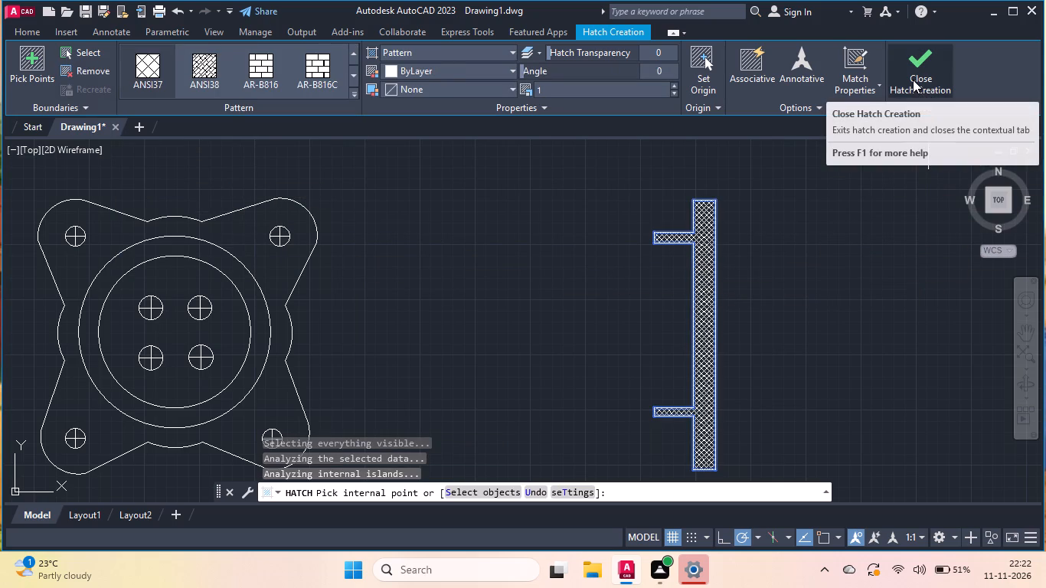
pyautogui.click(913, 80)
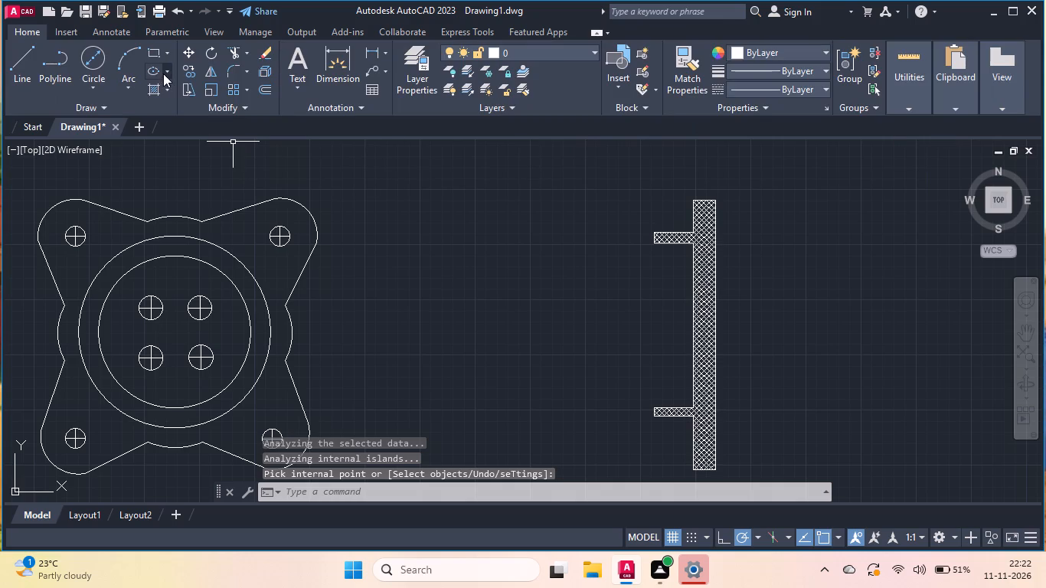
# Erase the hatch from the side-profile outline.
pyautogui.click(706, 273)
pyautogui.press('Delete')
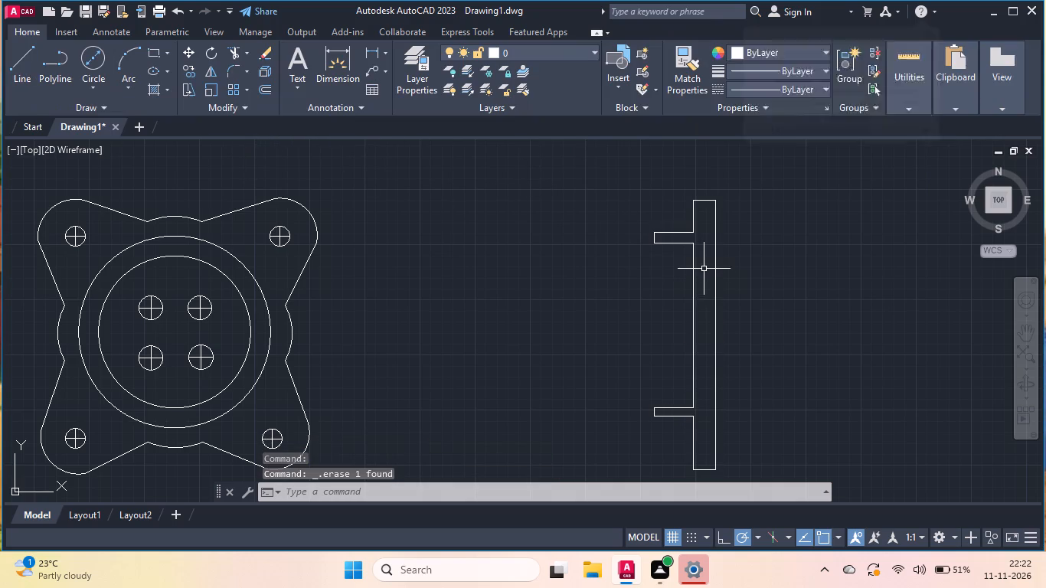
# Draw a narrow three-sided recess about 21 units tall inside the profile's right edge, near its upper end.
pyautogui.press('l')
pyautogui.press('Return')
pyautogui.scroll(2, 713, 212)
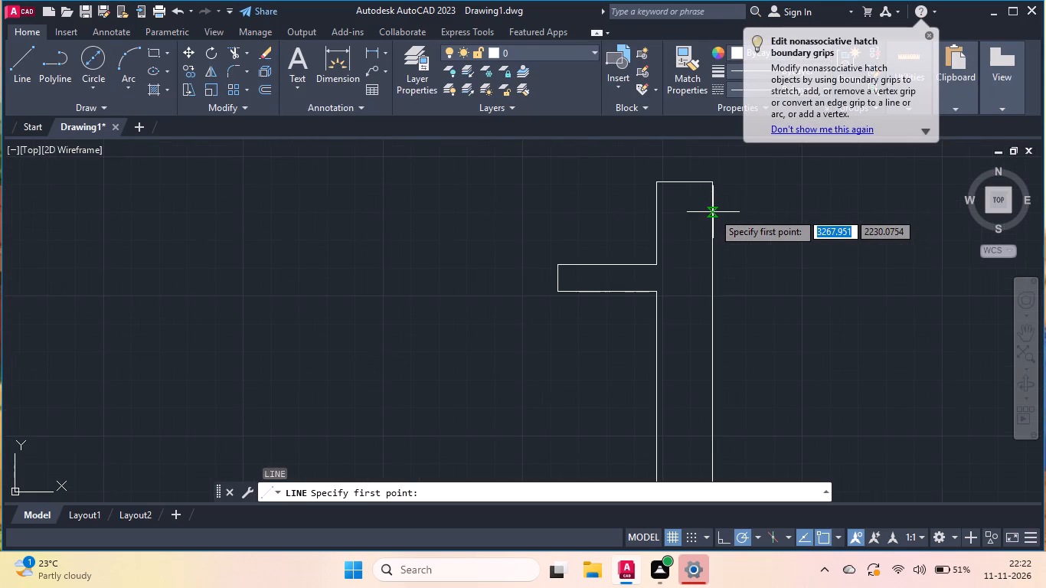
pyautogui.click(712, 214)
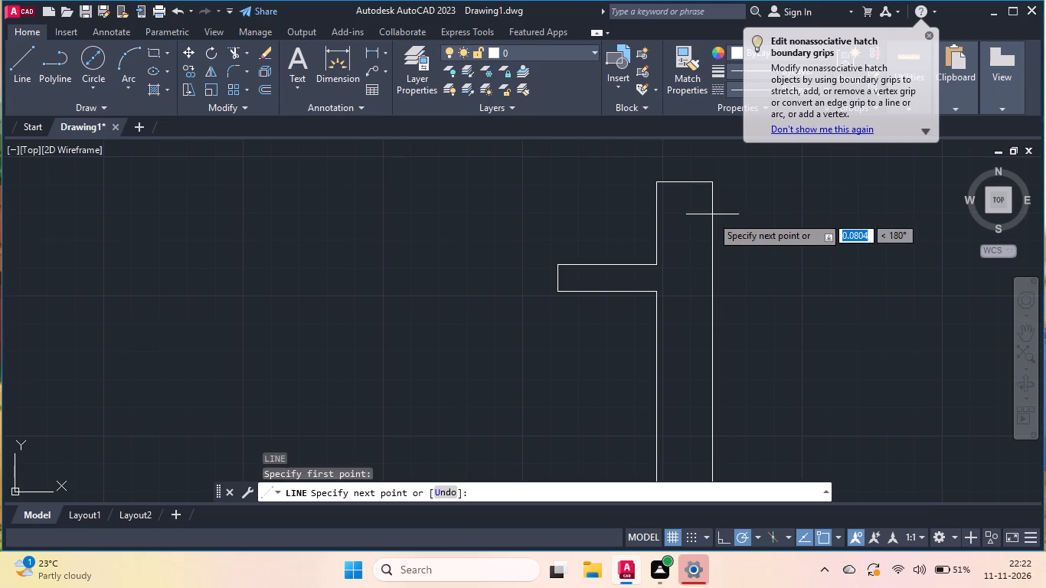
pyautogui.click(702, 214)
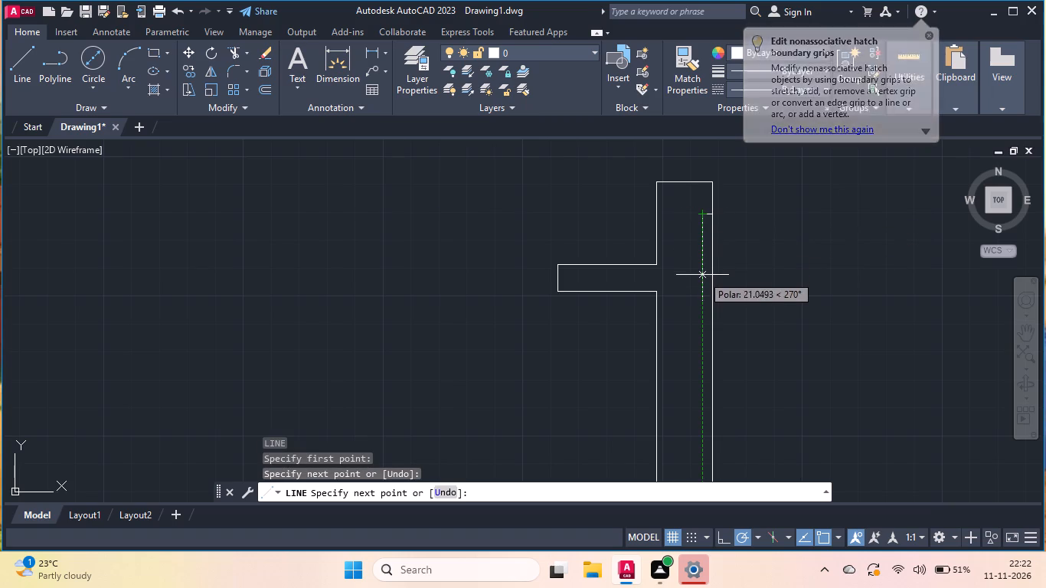
pyautogui.click(702, 275)
pyautogui.click(713, 276)
pyautogui.press('Return')
# Draw a narrow three-sided recess inside the side profile's right edge near its lower end, deliberately taller than the upper recess.
pyautogui.press('Return')
pyautogui.scroll(-1, 628, 267)
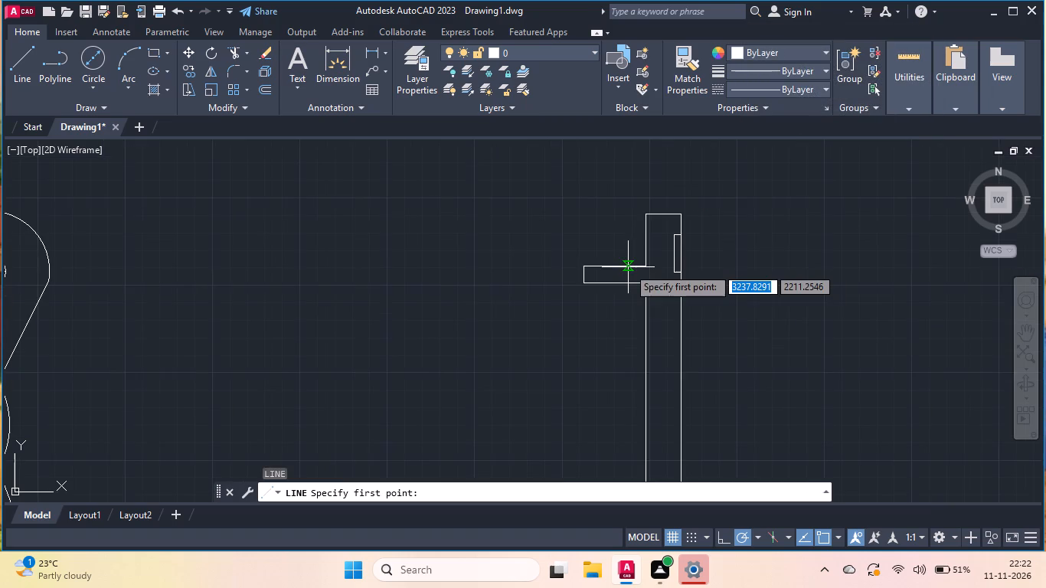
pyautogui.scroll(-2, 628, 283)
pyautogui.scroll(1, 627, 406)
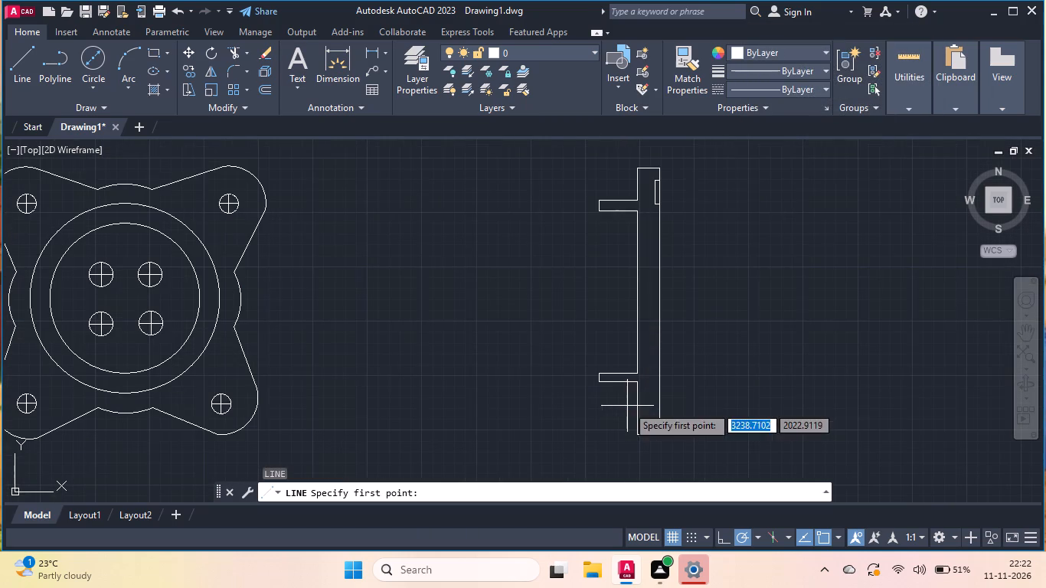
pyautogui.click(660, 400)
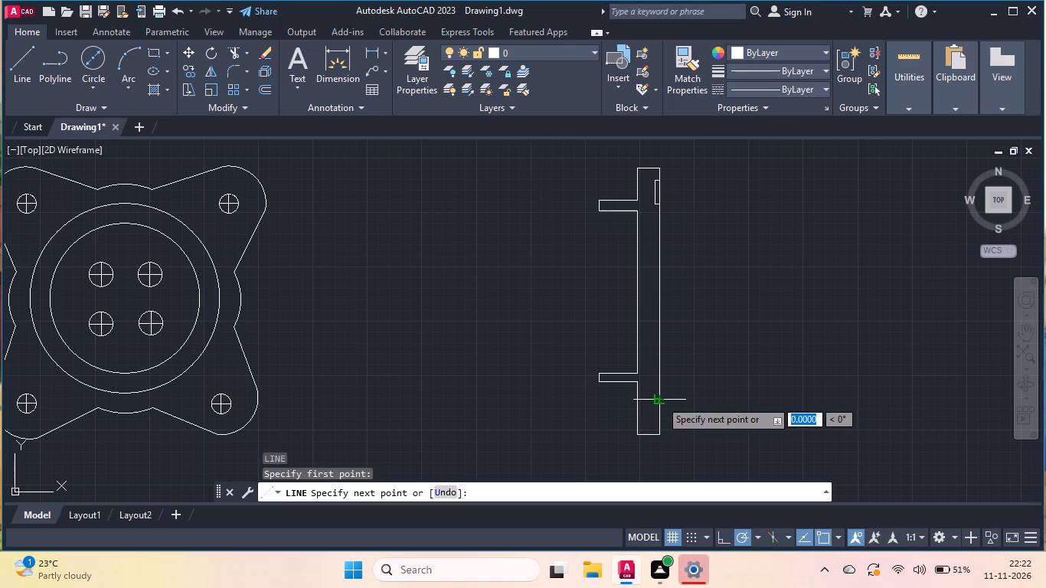
pyautogui.click(650, 400)
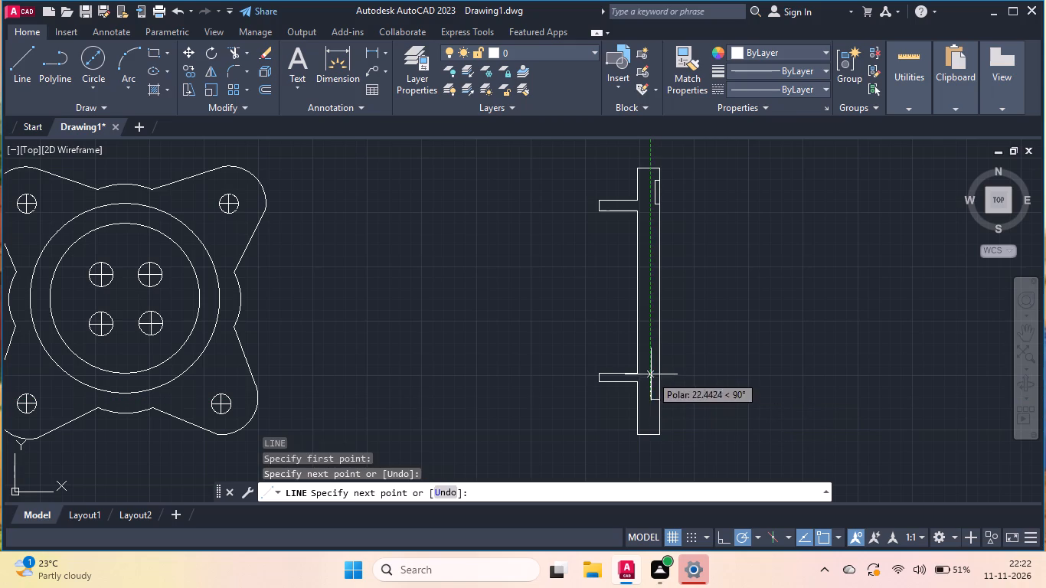
pyautogui.hotkey('ctrl', 'z')
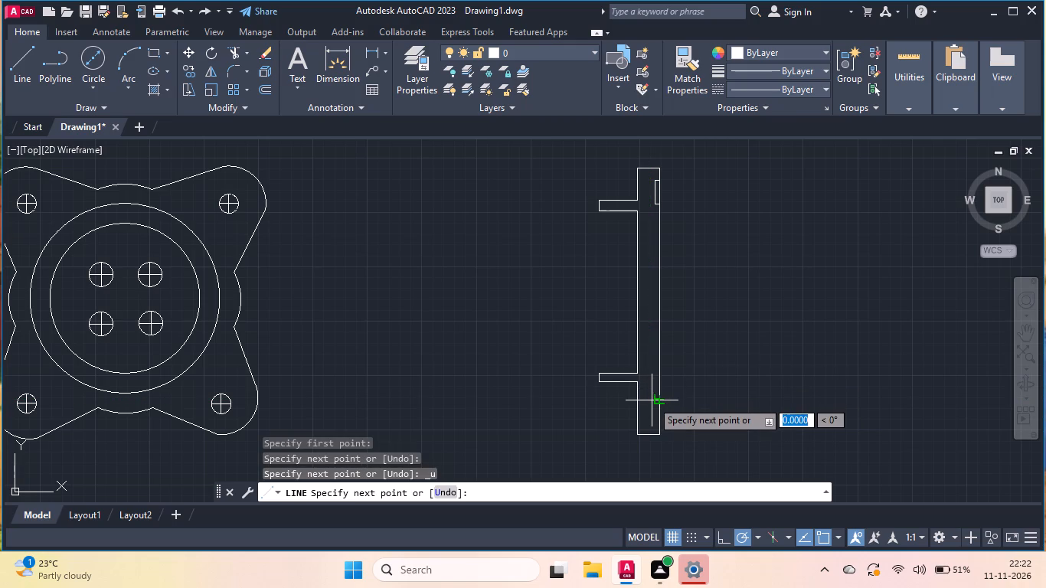
pyautogui.scroll(2, 651, 400)
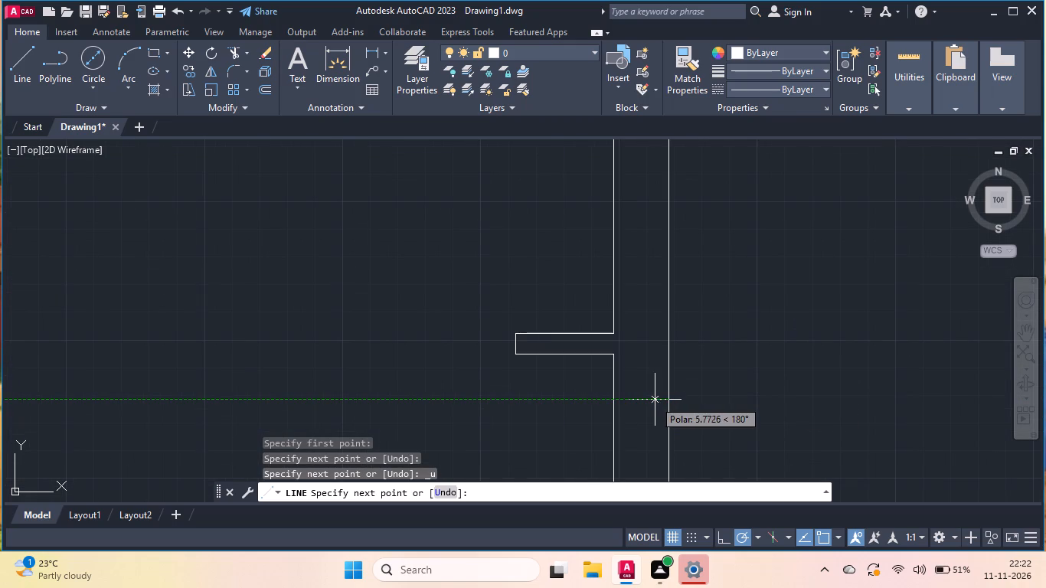
pyautogui.click(656, 400)
pyautogui.click(655, 297)
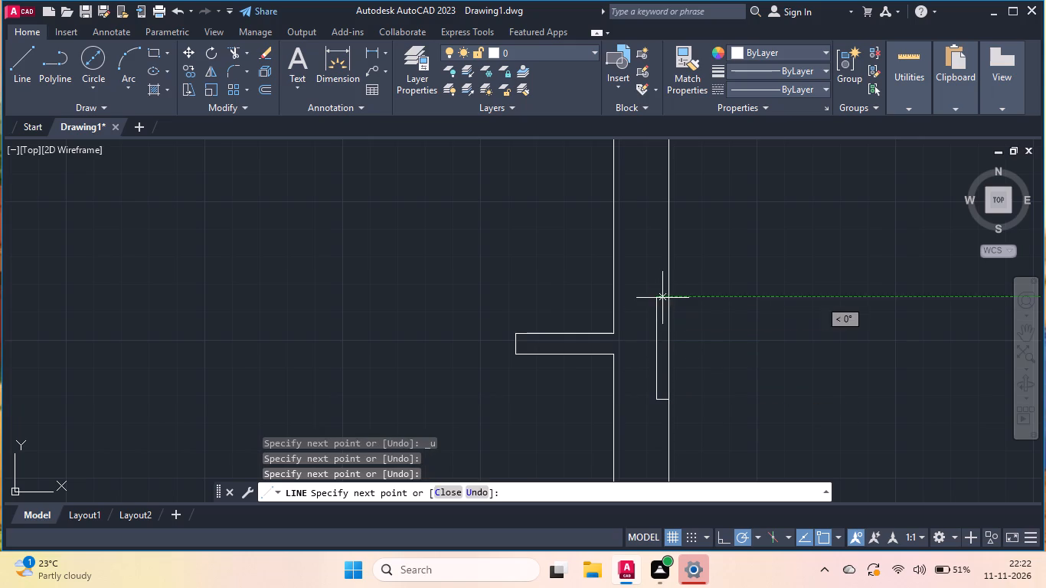
pyautogui.doubleClick(666, 299)
pyautogui.press('Return')
# Draw a full-width rectangular strip about 19 units wide and 7 units tall below the side profile's bottom edge.
pyautogui.scroll(-2, 711, 273)
pyautogui.press('Return')
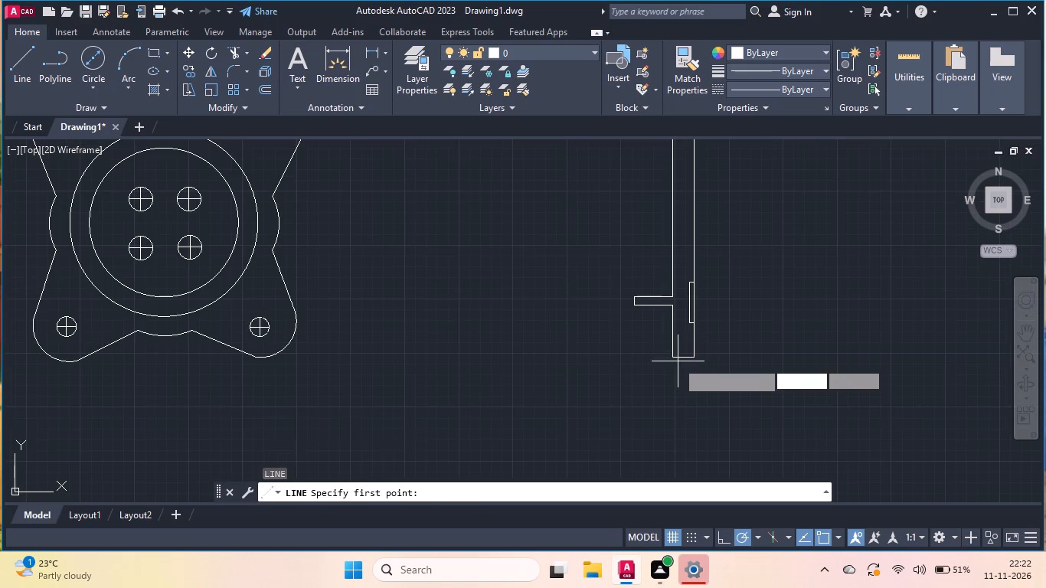
pyautogui.scroll(2, 677, 361)
pyautogui.click(659, 351)
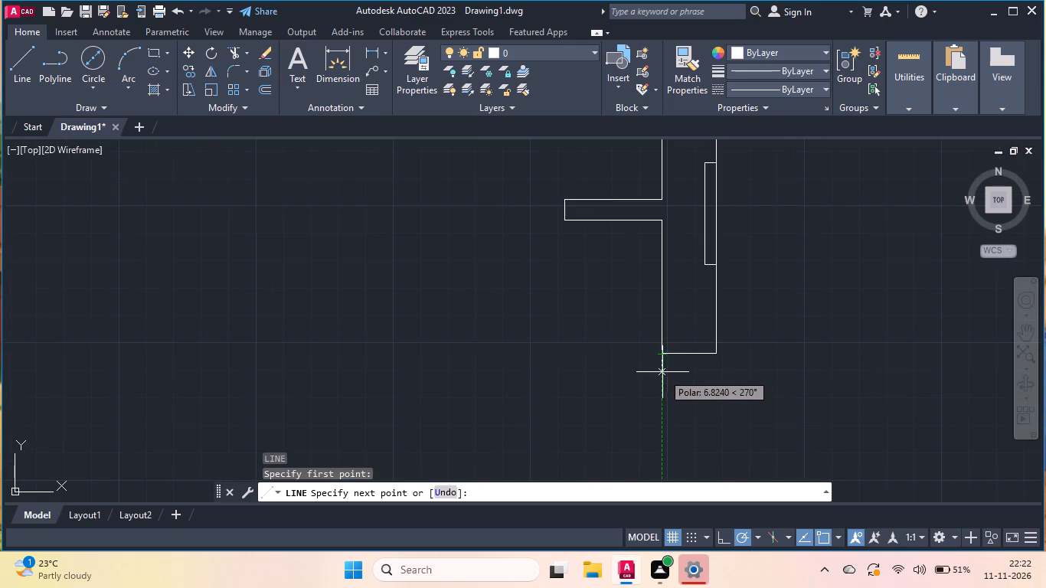
pyautogui.click(662, 371)
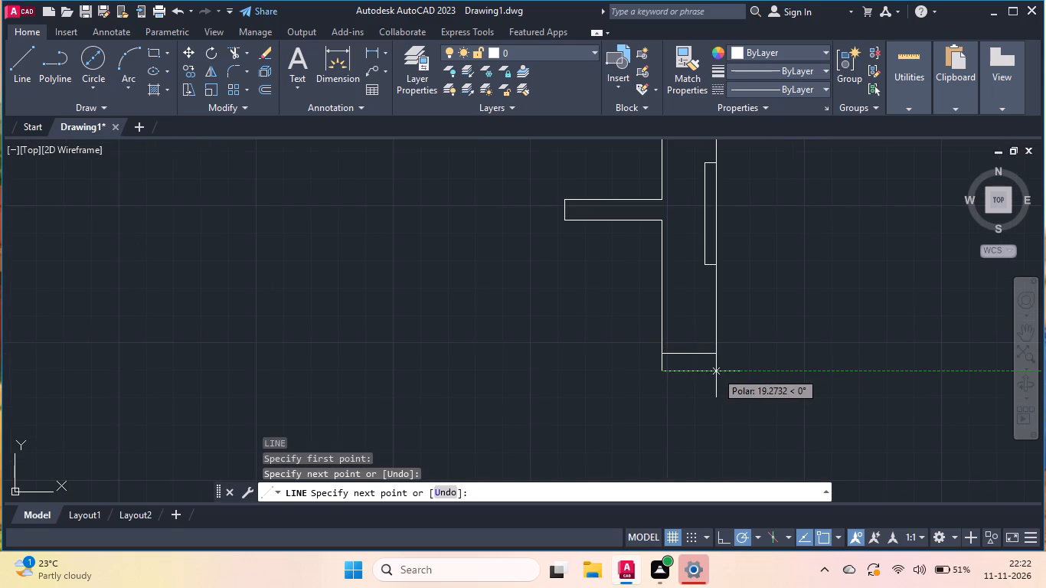
pyautogui.click(716, 371)
pyautogui.click(715, 356)
pyautogui.press('Return')
# Draw a full-width rectangular strip about 19.5 units wide and 5.5 units tall above the side profile's top edge.
pyautogui.scroll(-3, 655, 392)
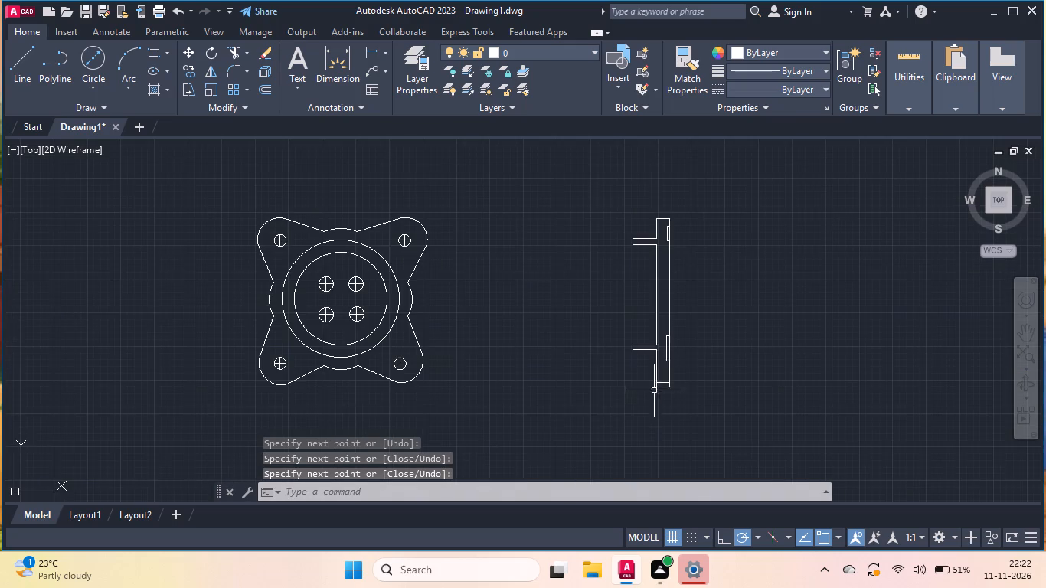
pyautogui.scroll(3, 668, 204)
pyautogui.press('Return')
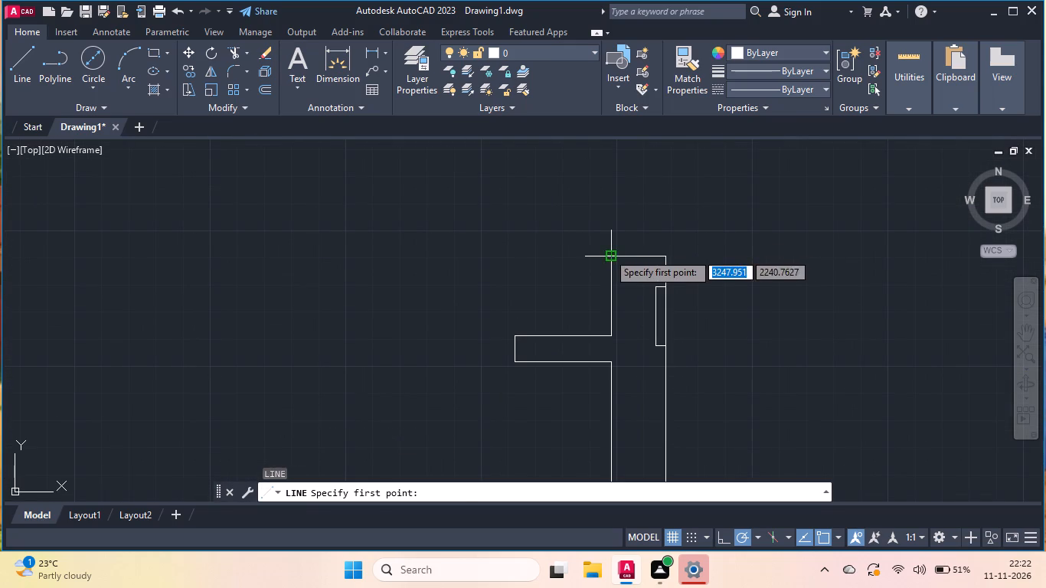
pyautogui.click(608, 253)
pyautogui.click(608, 241)
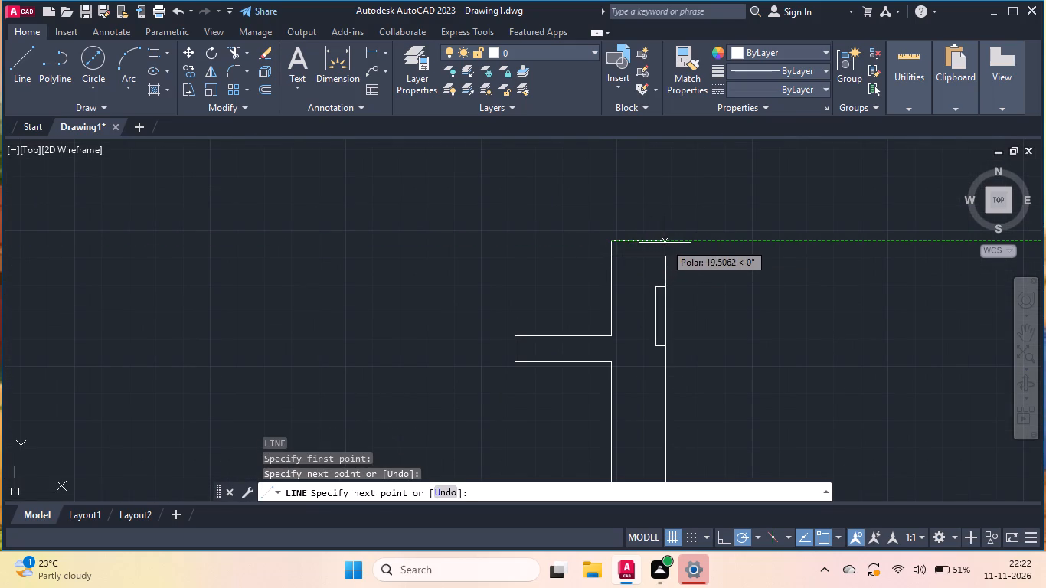
pyautogui.doubleClick(665, 243)
pyautogui.click(666, 258)
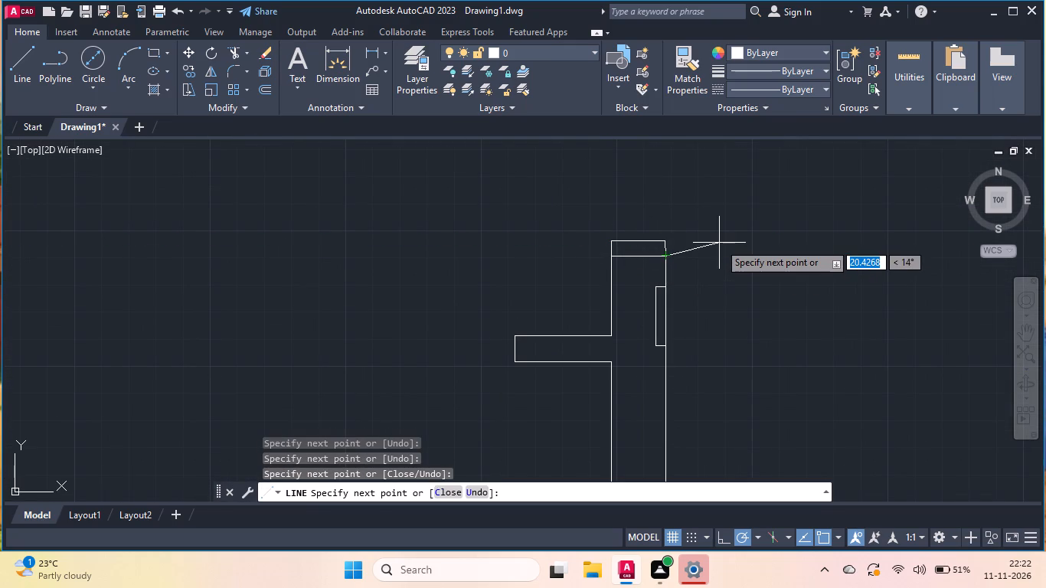
pyautogui.hotkey('ctrl', 'z')
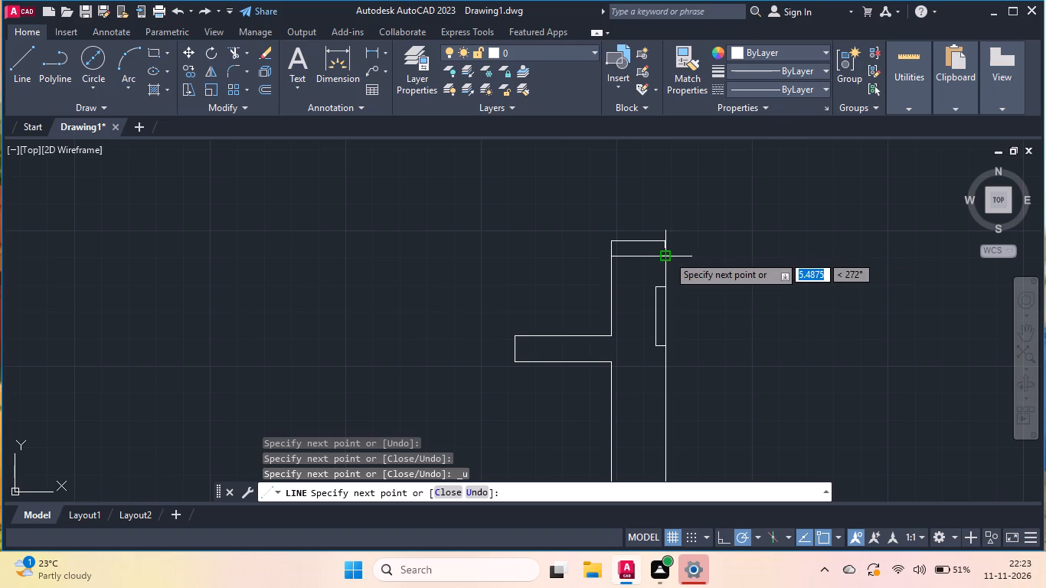
pyautogui.scroll(2, 667, 238)
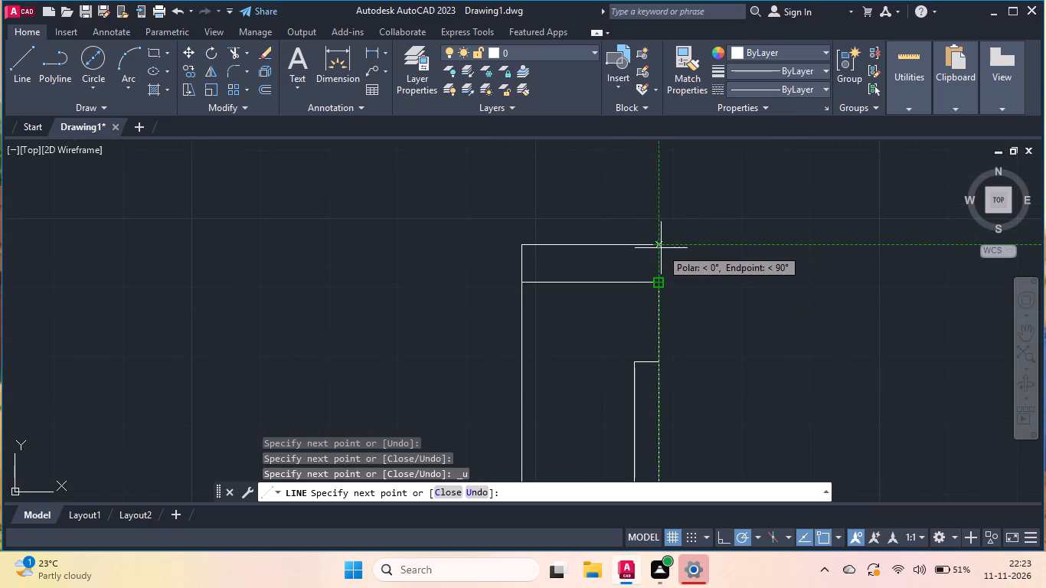
pyautogui.doubleClick(660, 245)
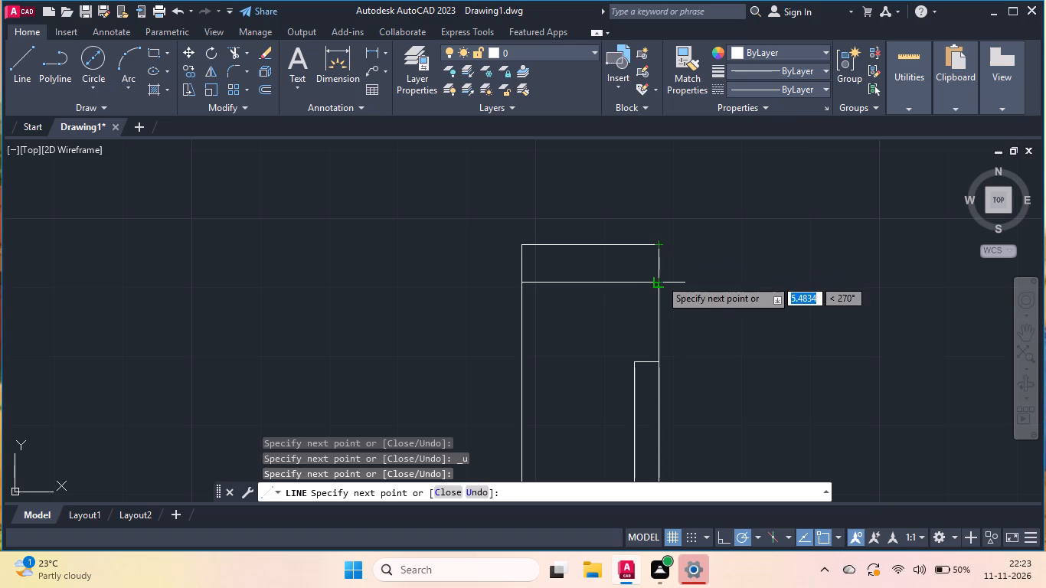
pyautogui.click(660, 279)
pyautogui.press('Return')
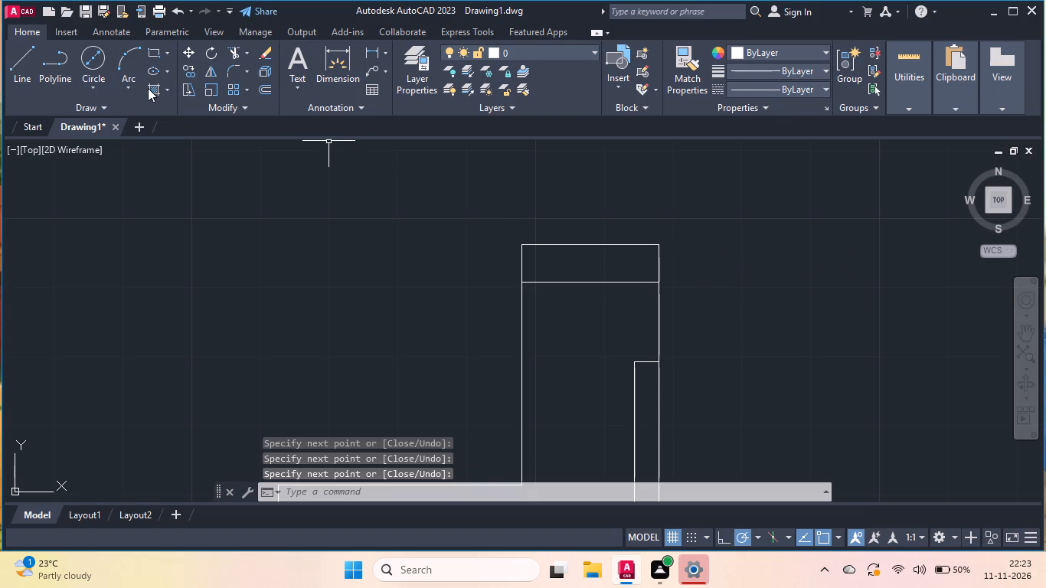
# Hatch the side profile's body and tabs with the ANSI37 pattern, leaving both recesses and the two end strips unhatched.
pyautogui.click(153, 84)
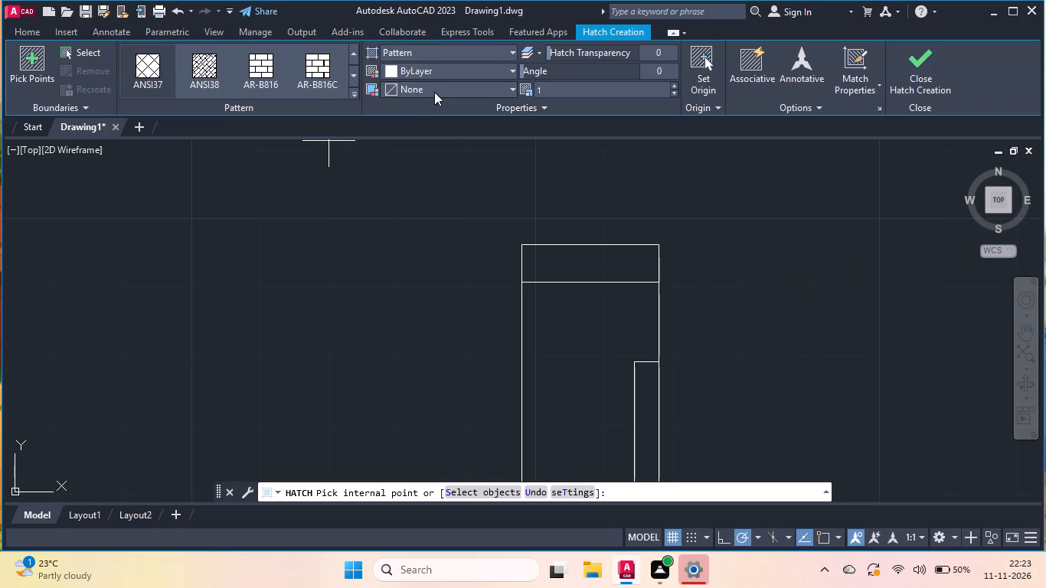
pyautogui.click(143, 67)
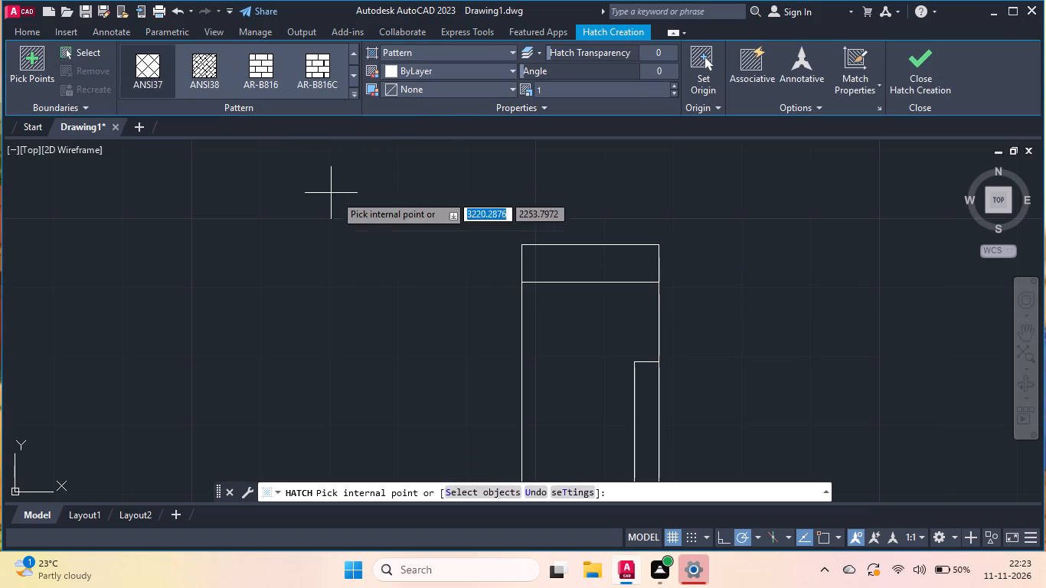
pyautogui.click(539, 321)
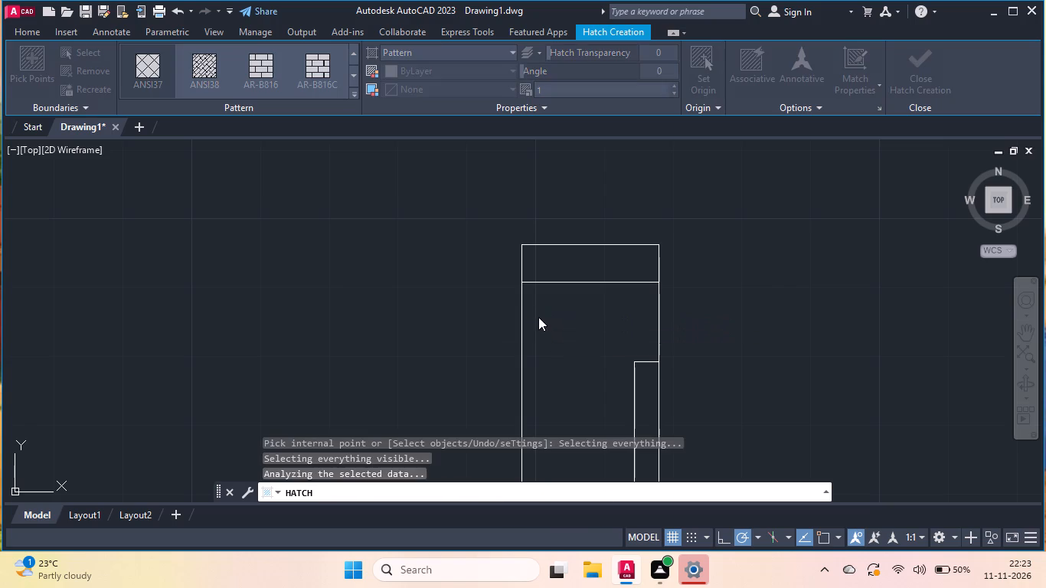
pyautogui.click(662, 297)
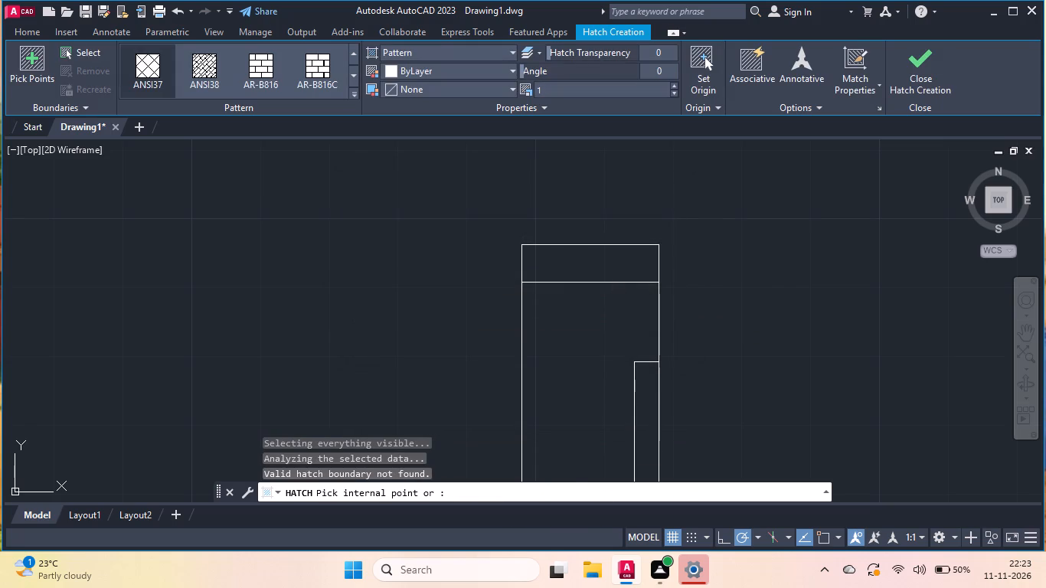
pyautogui.scroll(-3, 613, 279)
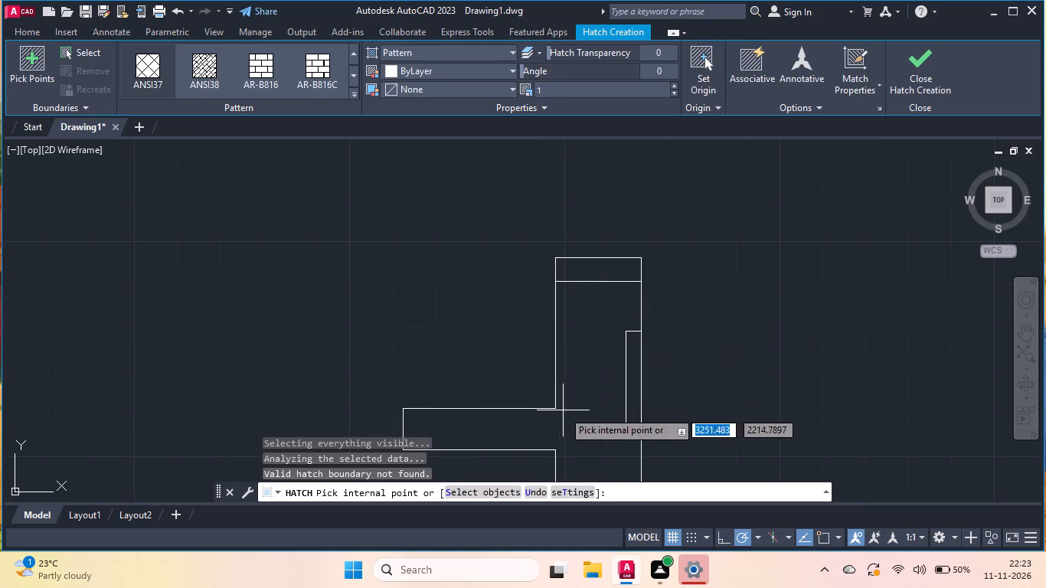
pyautogui.scroll(-3, 617, 356)
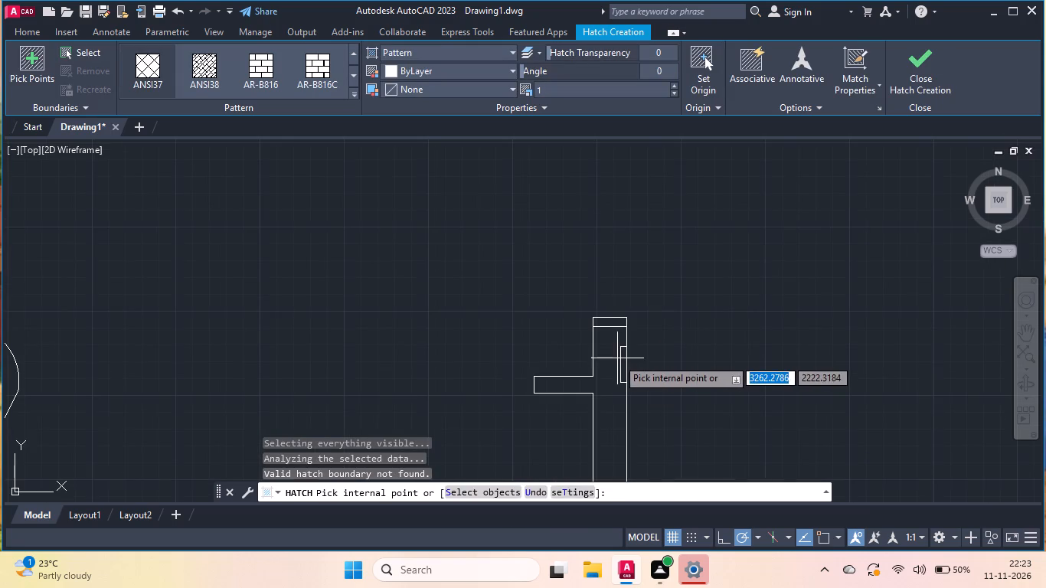
pyautogui.scroll(-4, 616, 363)
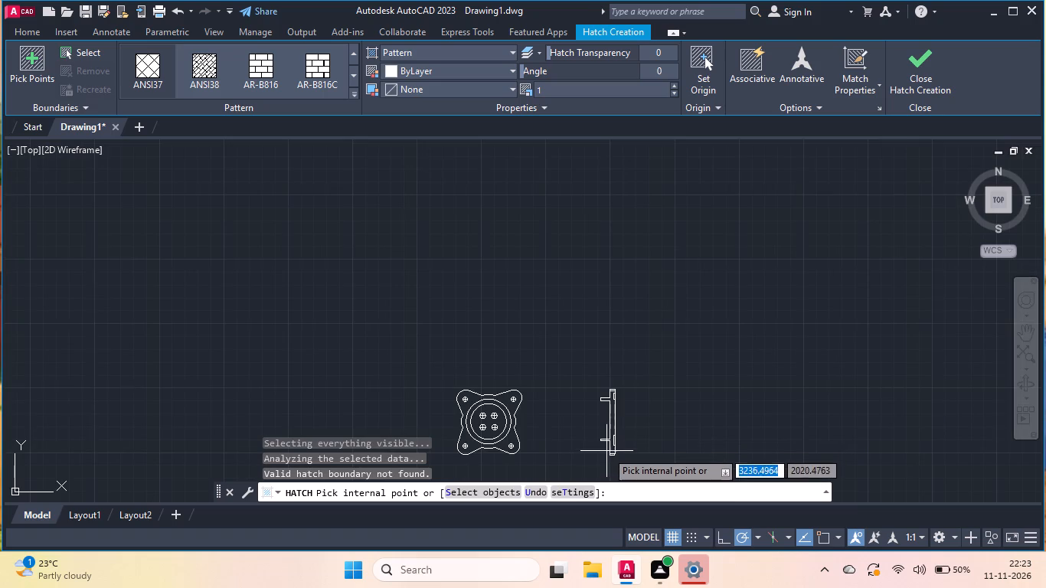
pyautogui.scroll(4, 609, 456)
pyautogui.click(618, 415)
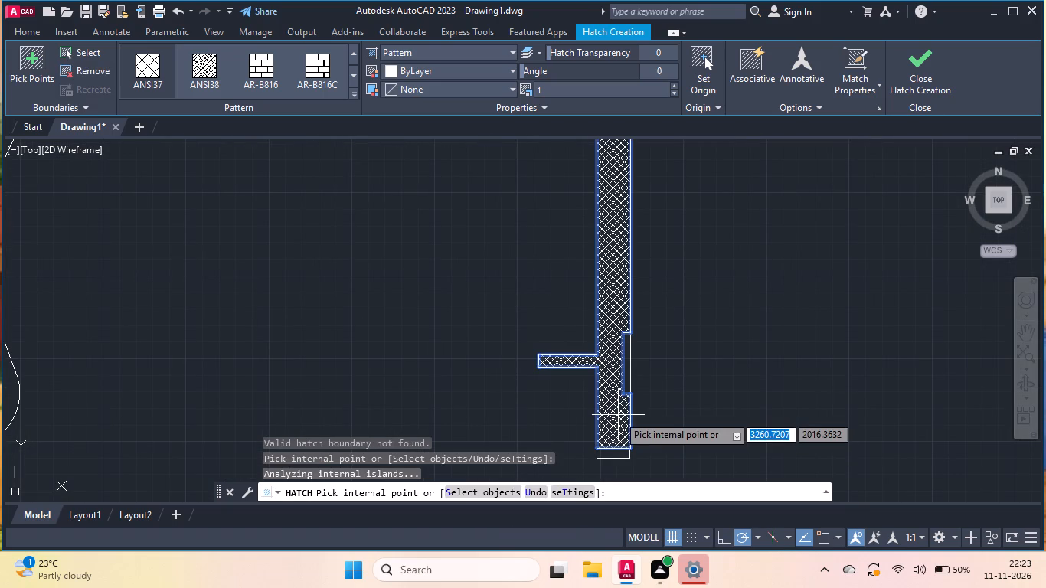
pyautogui.doubleClick(904, 85)
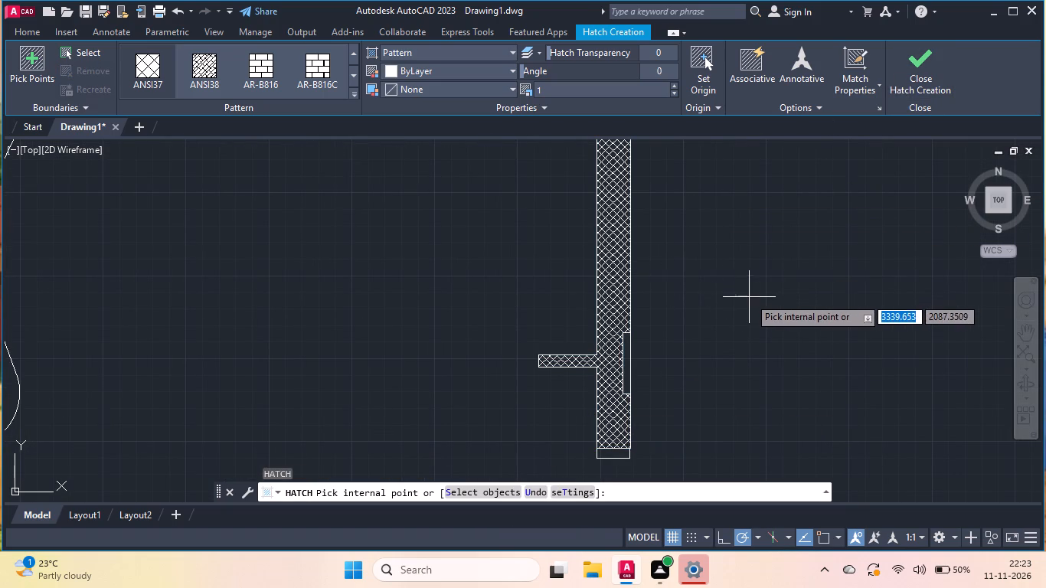
pyautogui.scroll(-4, 749, 298)
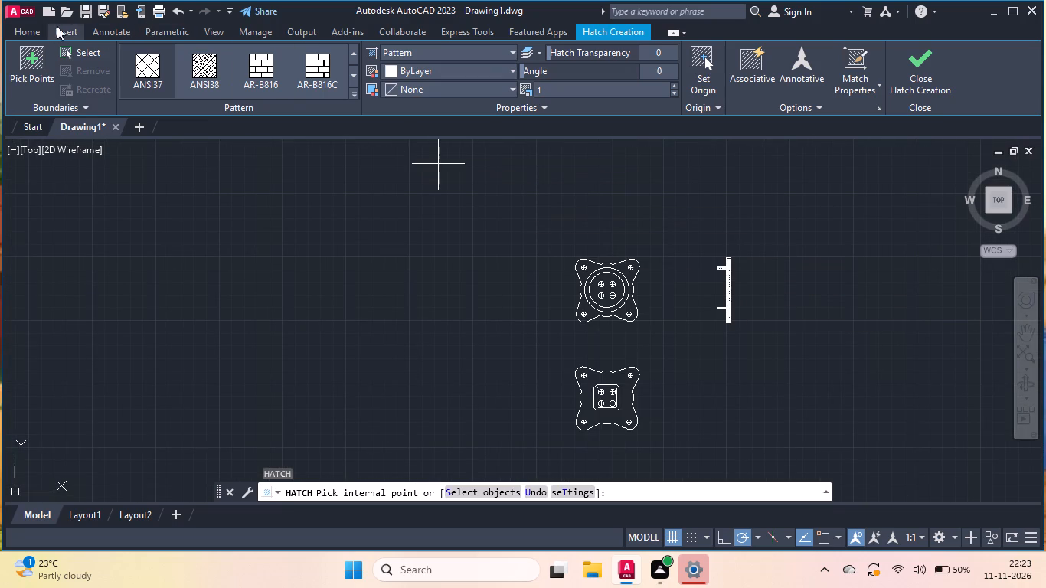
pyautogui.click(33, 29)
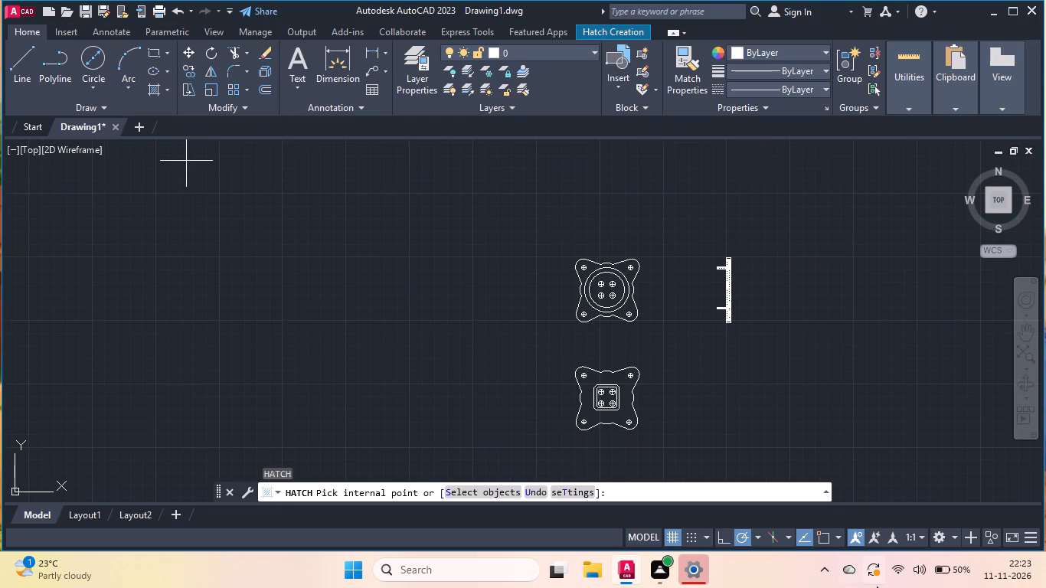
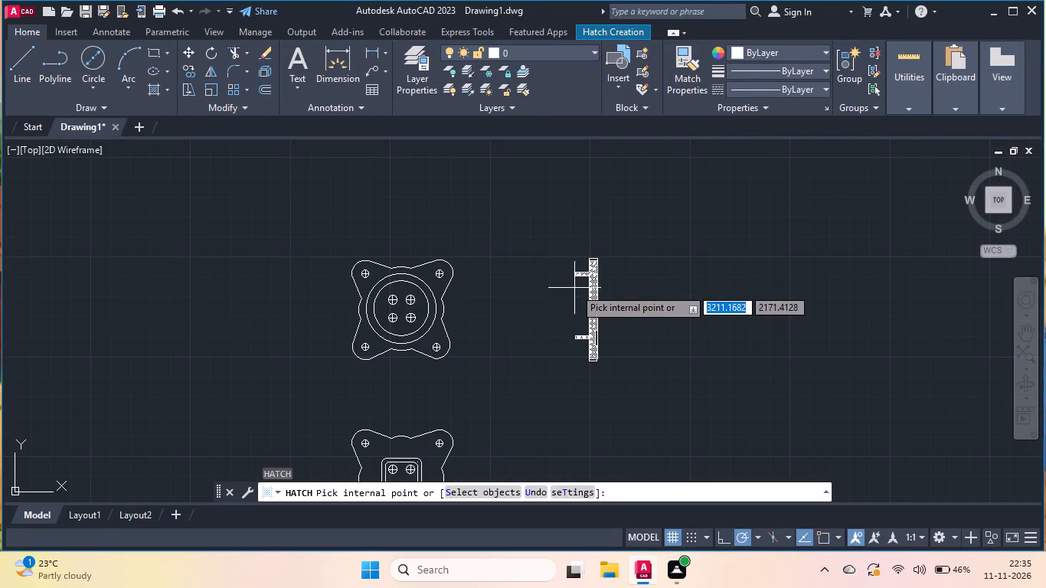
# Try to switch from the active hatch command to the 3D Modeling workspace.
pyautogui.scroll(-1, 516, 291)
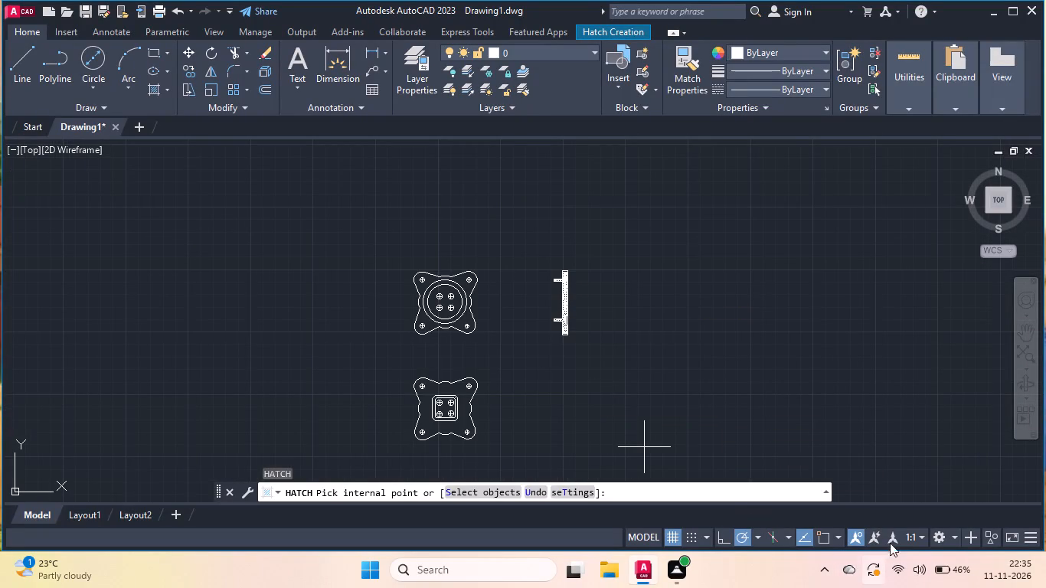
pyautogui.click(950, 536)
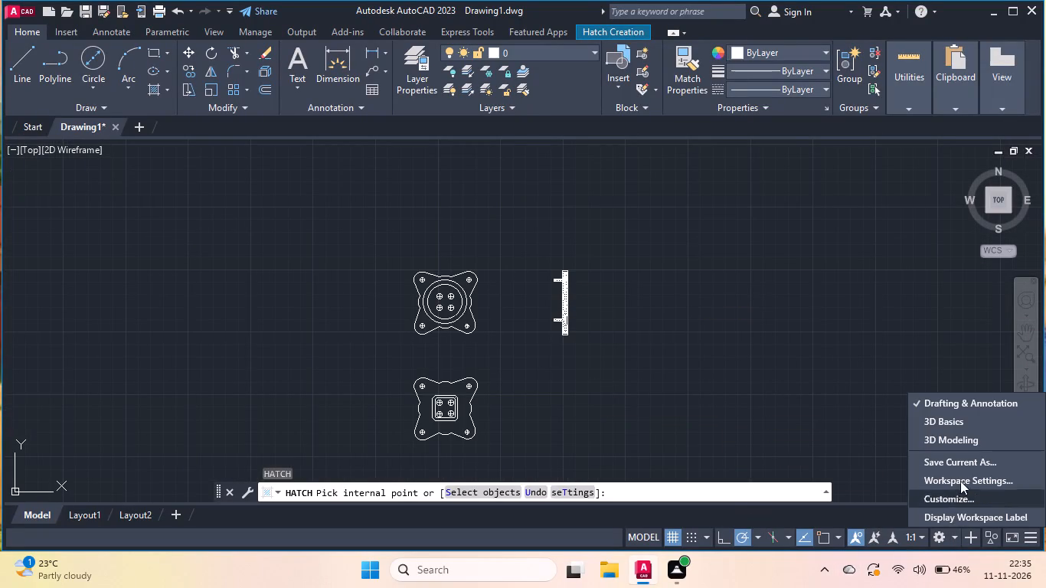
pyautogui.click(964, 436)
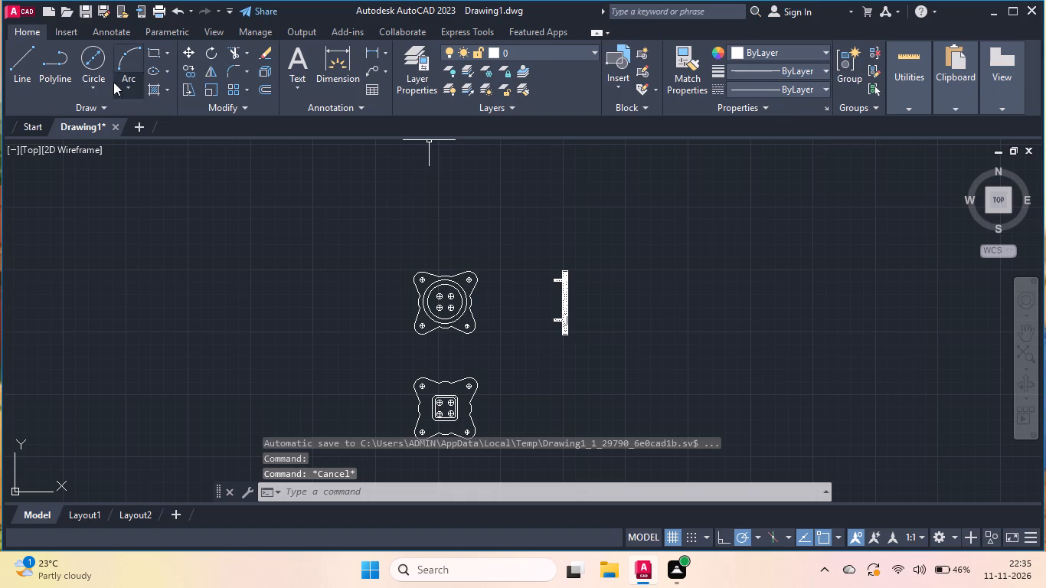
# Set the viewport to the SW Isometric view with the Shaded with edges (Fast) visual style.
pyautogui.click(24, 147)
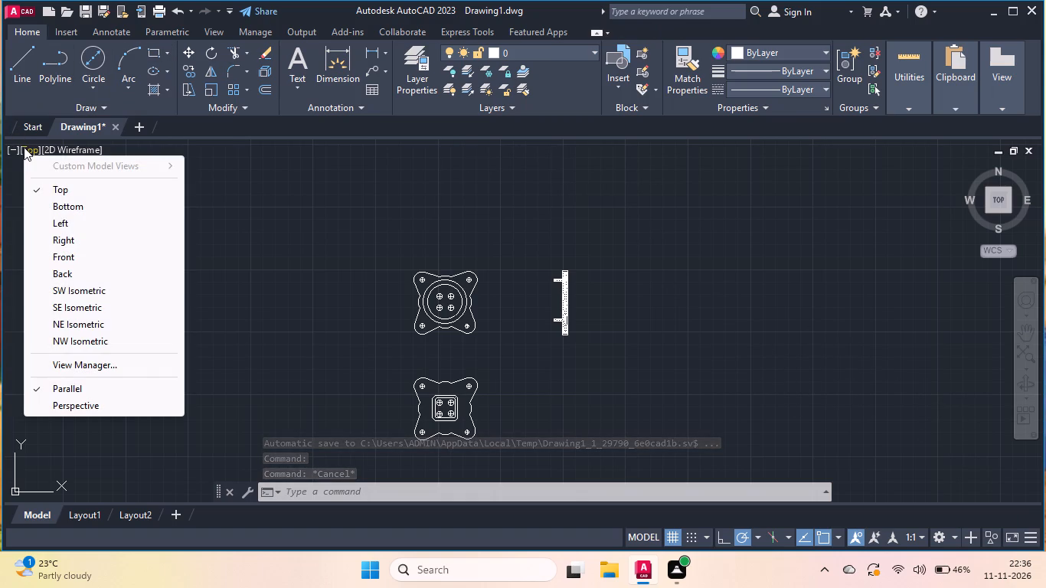
pyautogui.click(60, 292)
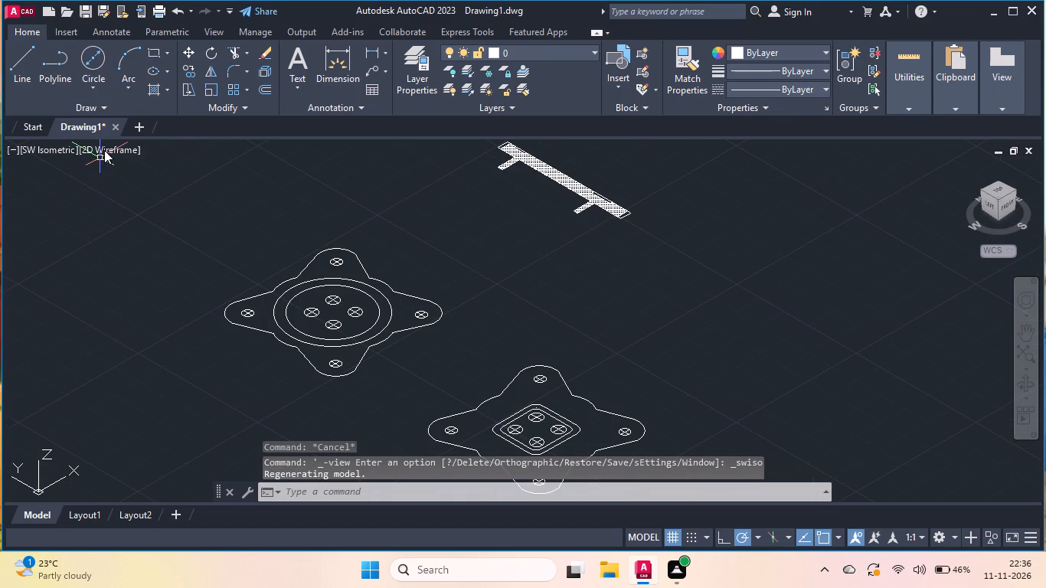
pyautogui.click(104, 149)
pyautogui.click(121, 274)
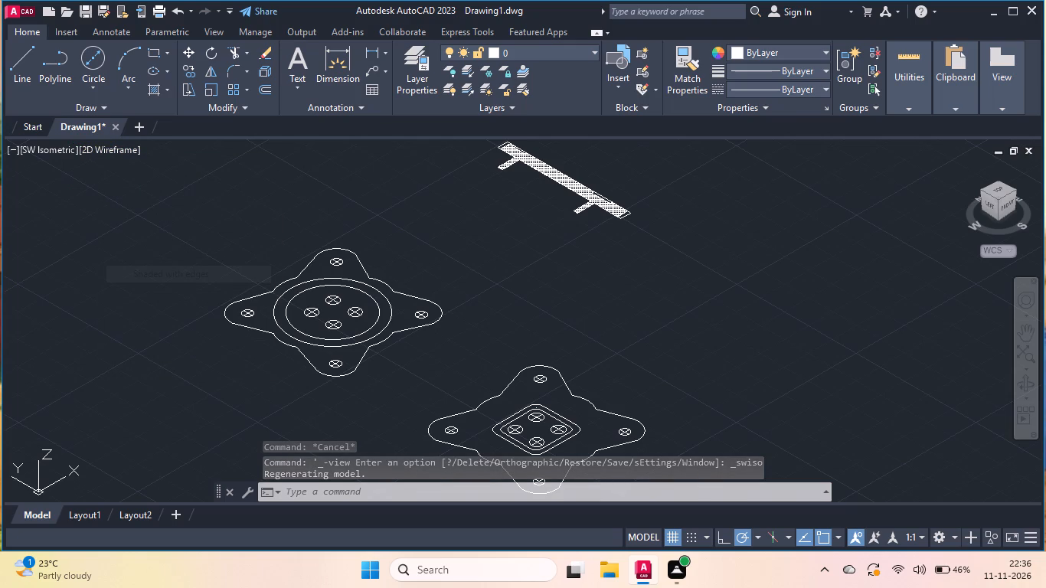
pyautogui.scroll(-1, 496, 351)
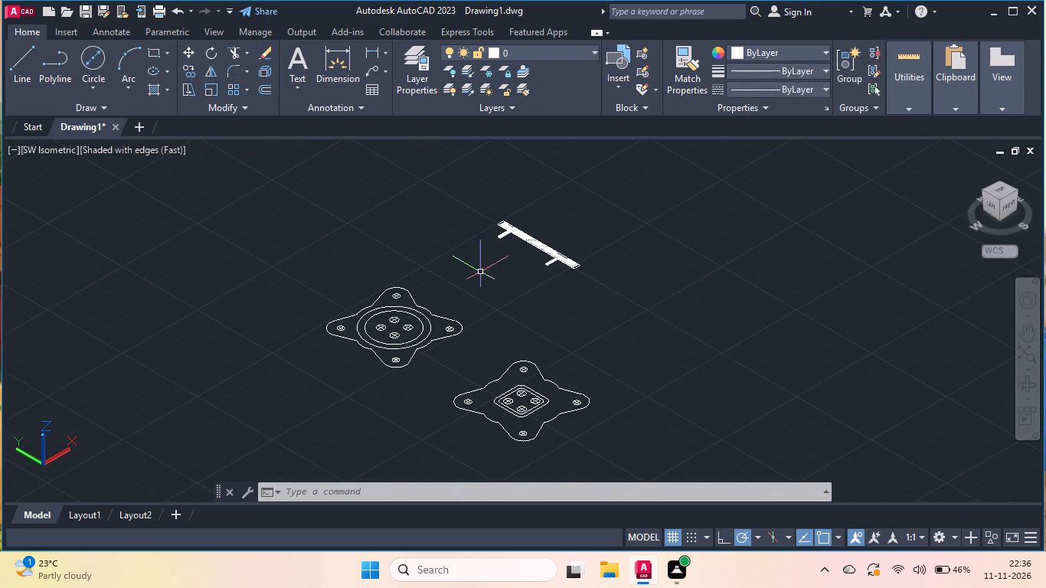
# Switch the workspace from Drafting & Annotation to 3D Modeling.
pyautogui.click(953, 535)
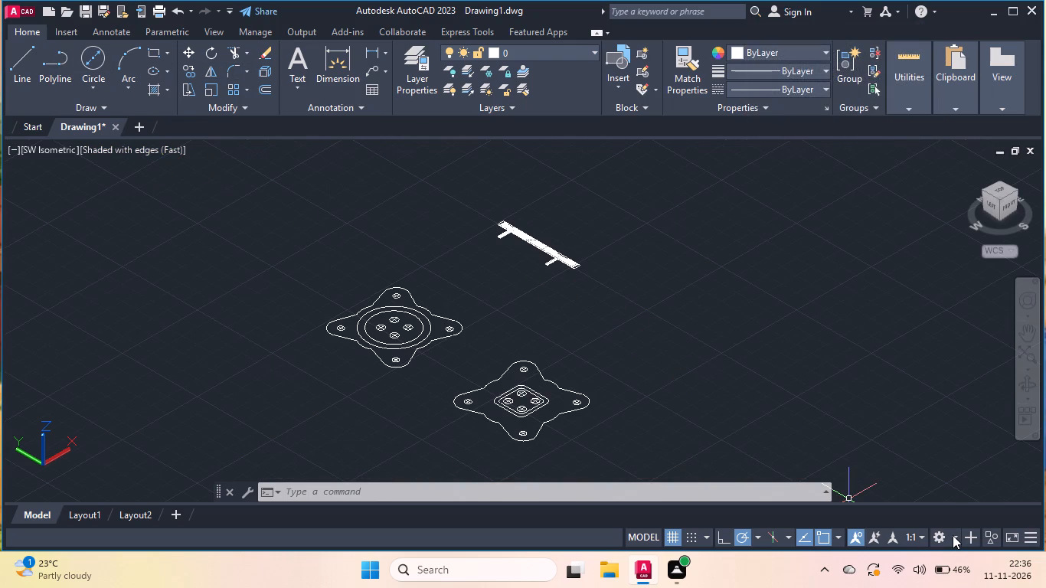
pyautogui.click(949, 443)
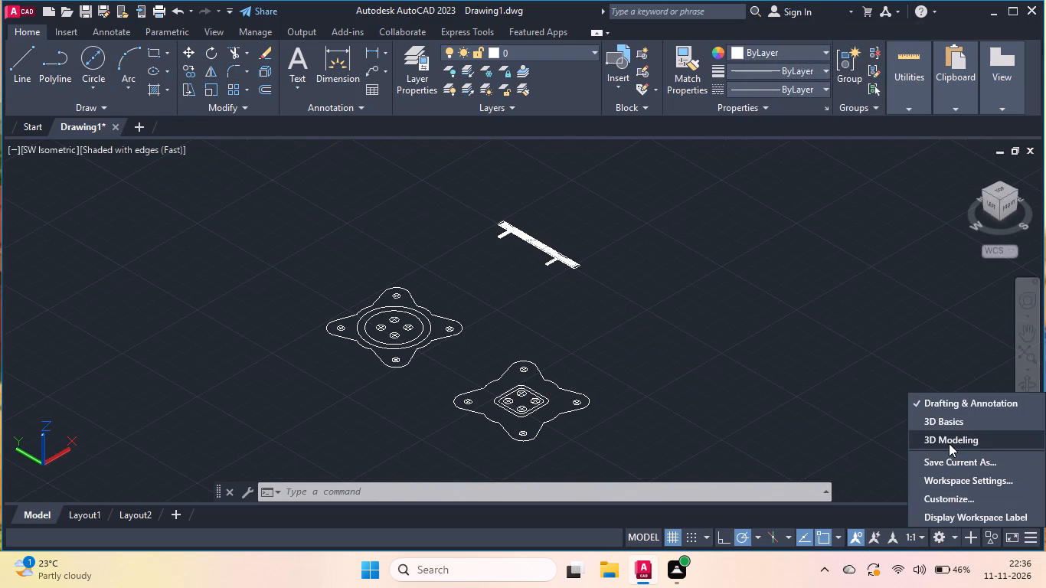
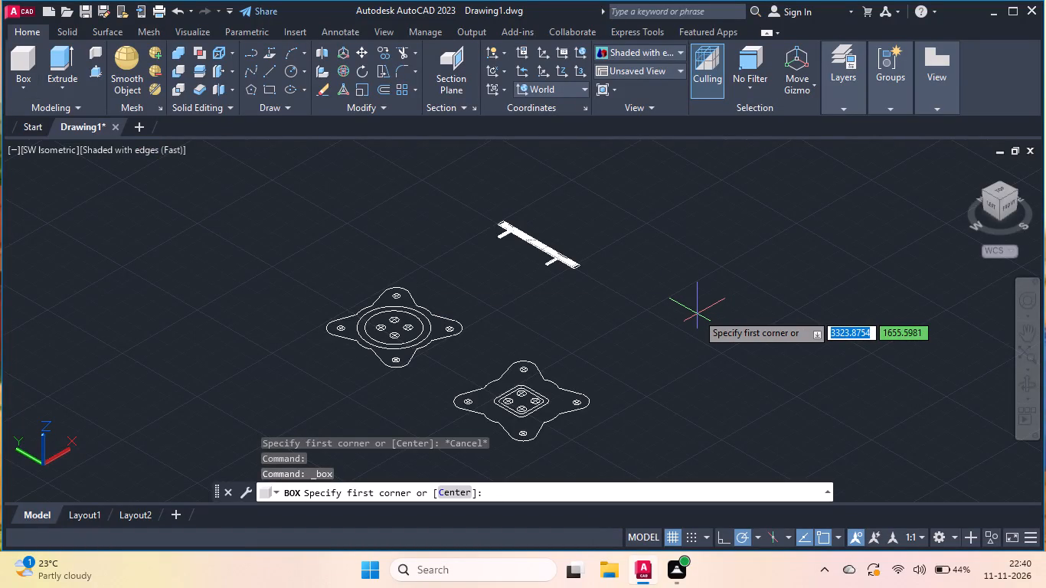
# Draw a solid box in the empty area beside the plates, with a base diagonal of about 522 and a height of about 122.
pyautogui.doubleClick(653, 307)
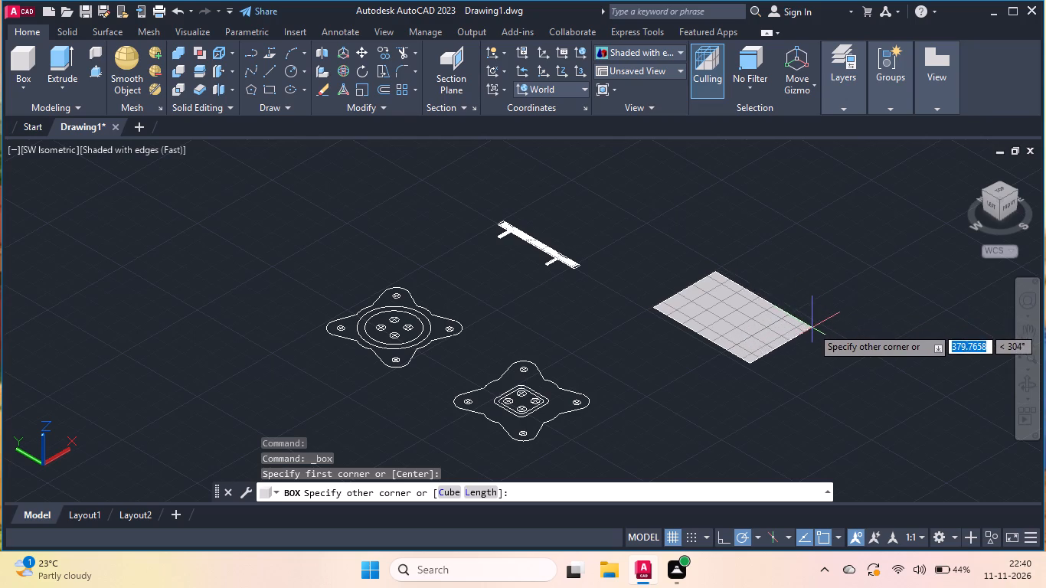
pyautogui.click(871, 331)
pyautogui.doubleClick(883, 302)
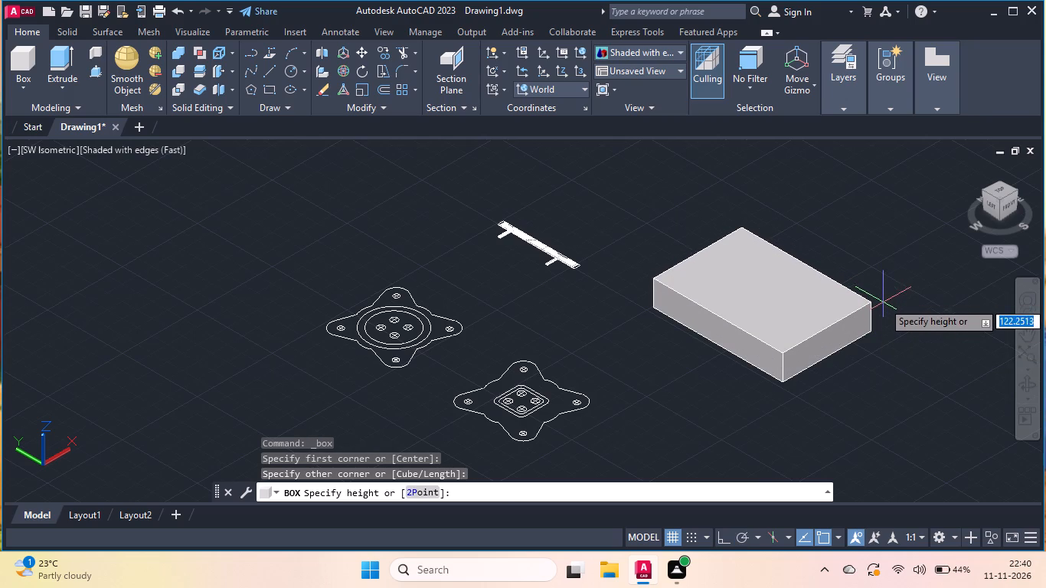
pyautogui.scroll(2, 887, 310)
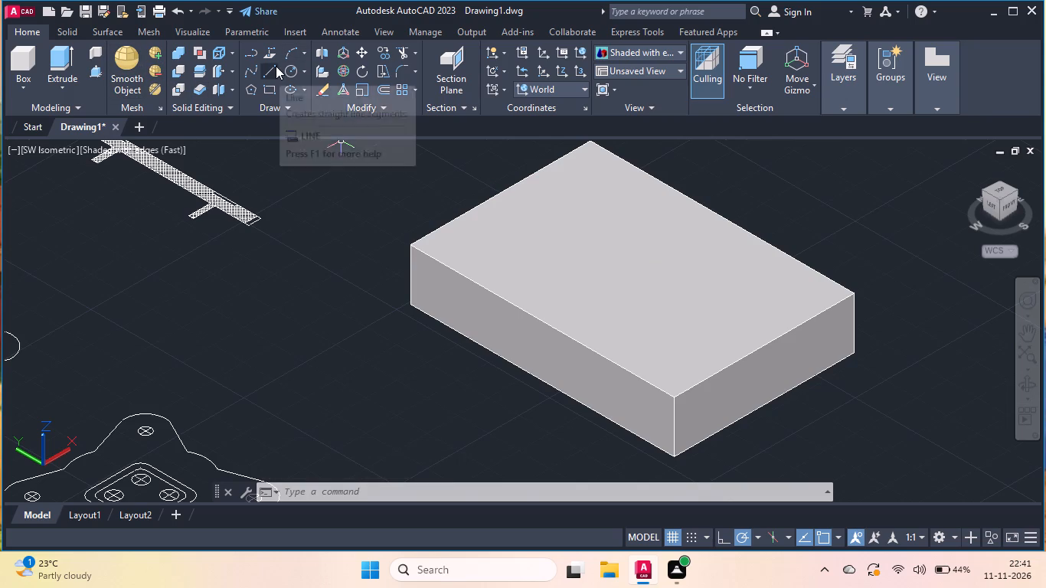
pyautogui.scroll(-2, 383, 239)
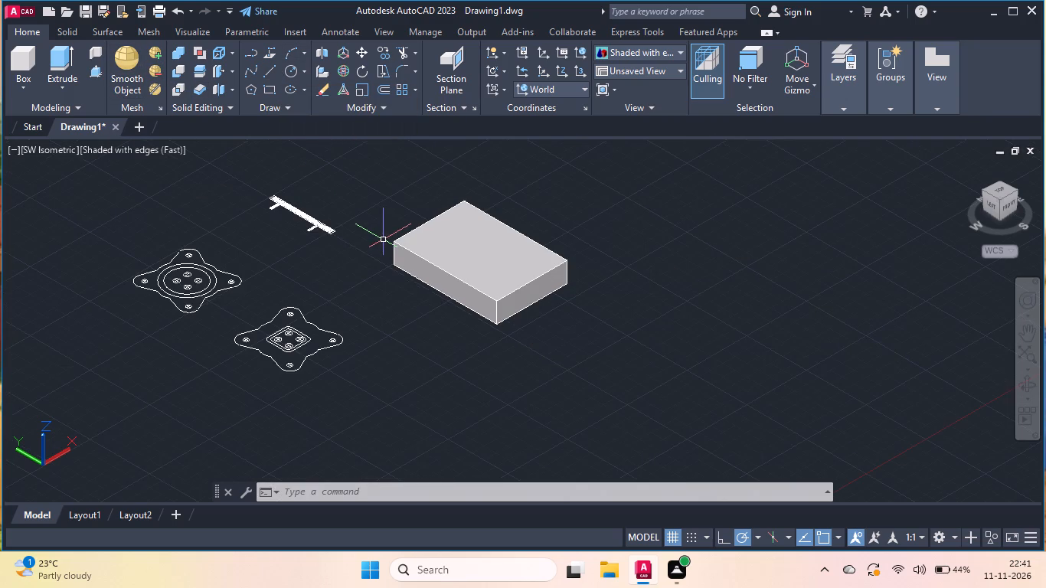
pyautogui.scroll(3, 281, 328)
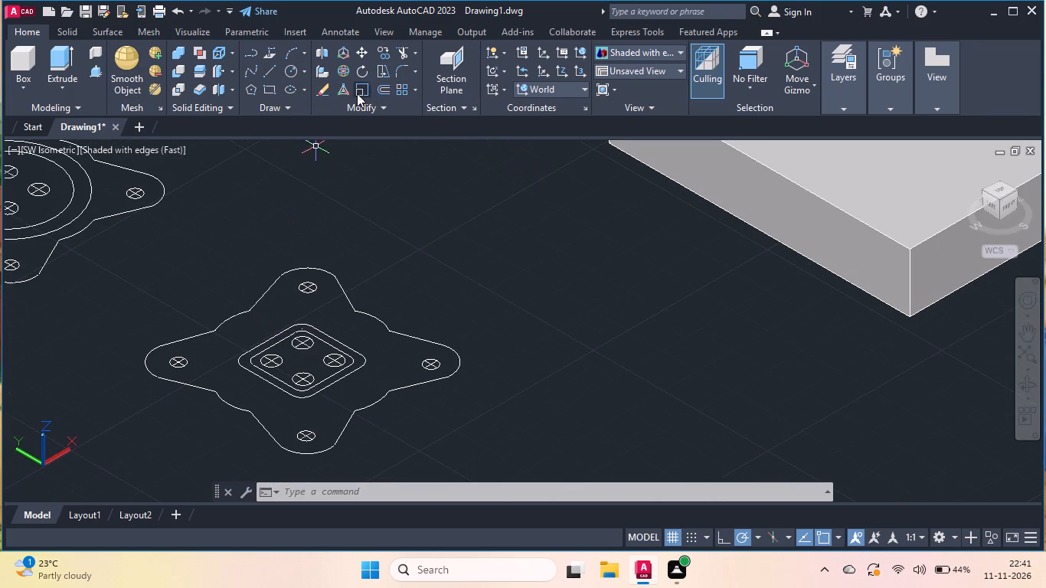
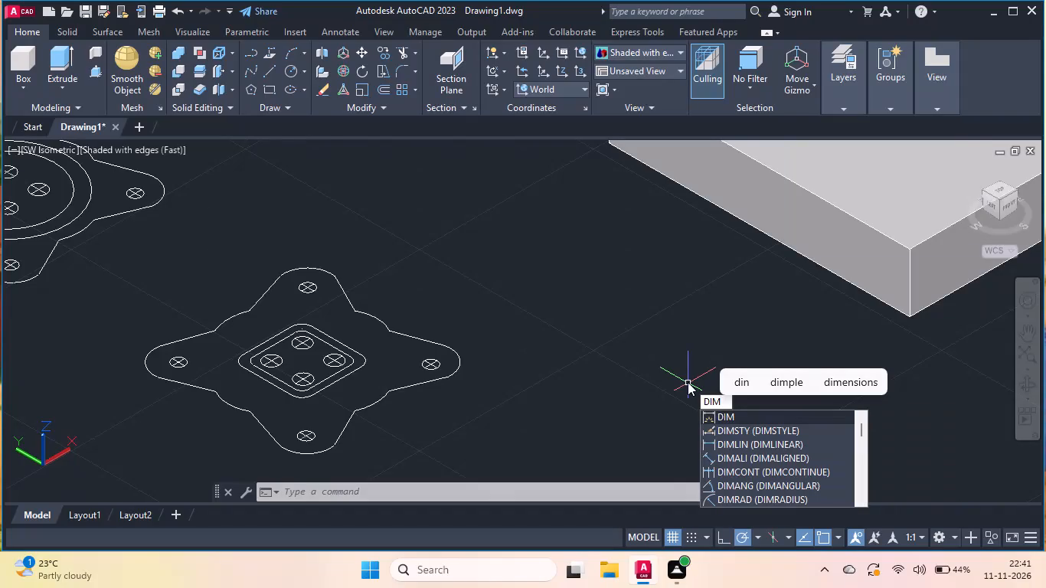
# Measure the span between the two ends of the short arc joining adjacent lobes on the plate with the square centre.
pyautogui.click(733, 413)
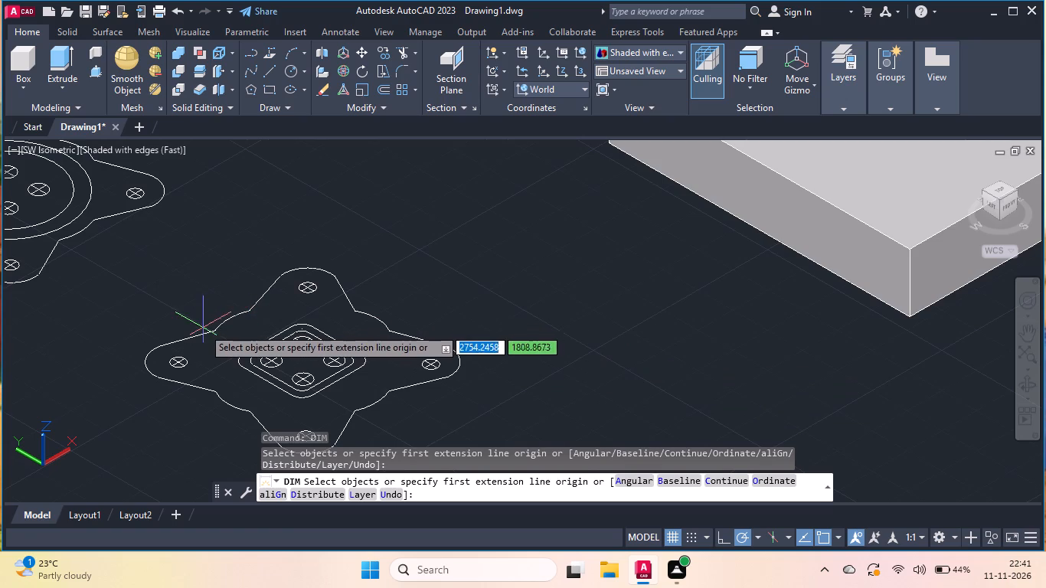
pyautogui.click(214, 331)
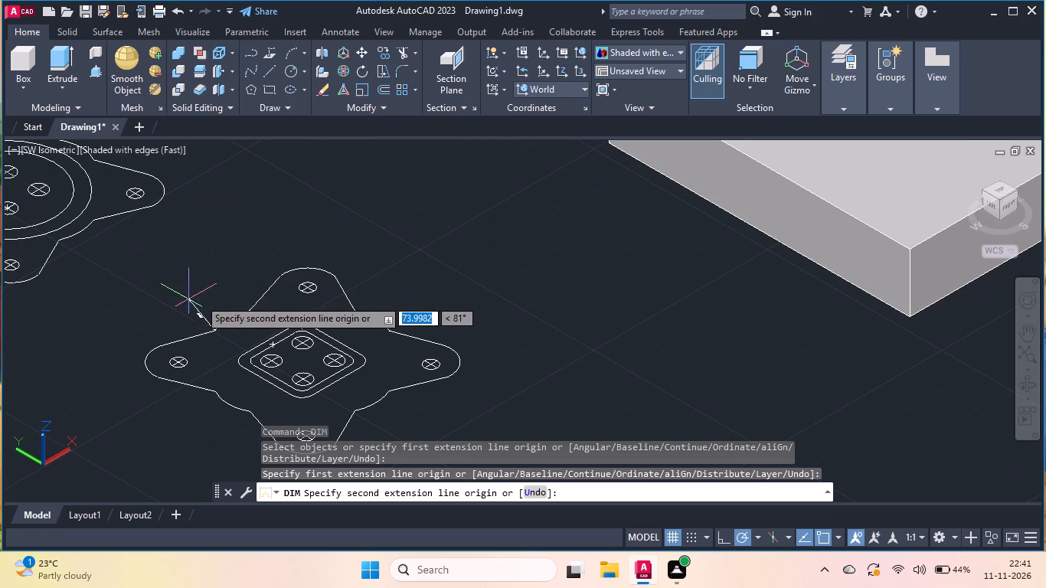
pyautogui.click(247, 311)
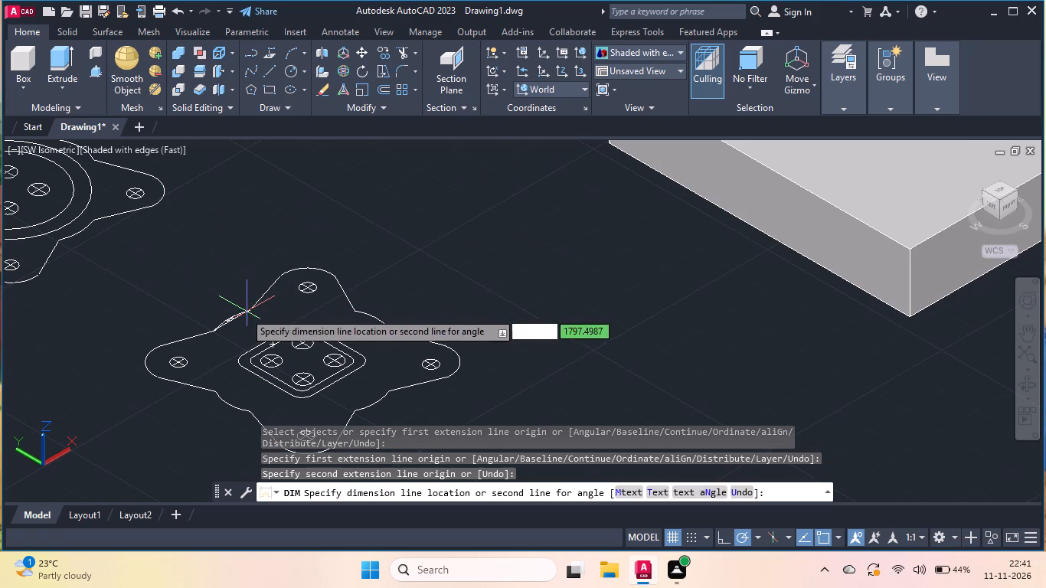
pyautogui.scroll(6, 208, 319)
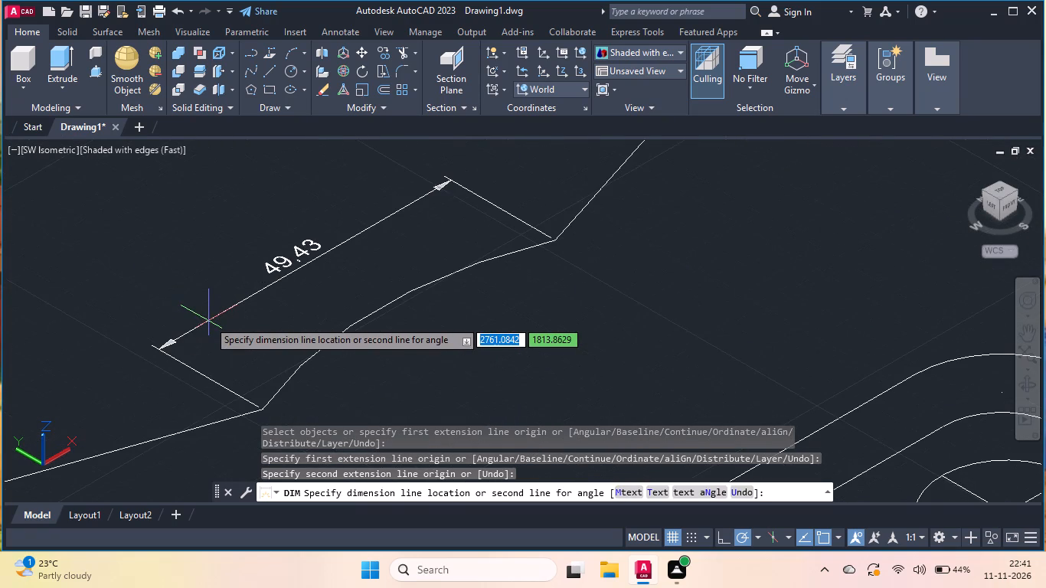
pyautogui.press('Escape')
# Draw a 49.43 line on the box's top face, parallel to its short edge and near the back-left side.
pyautogui.scroll(-5, 208, 319)
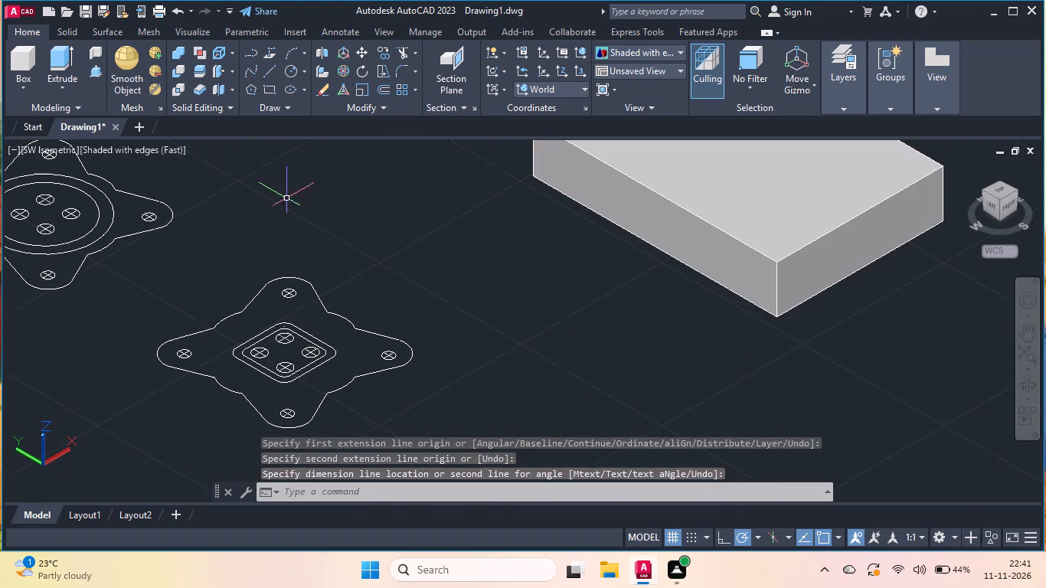
pyautogui.click(266, 70)
pyautogui.scroll(-3, 283, 269)
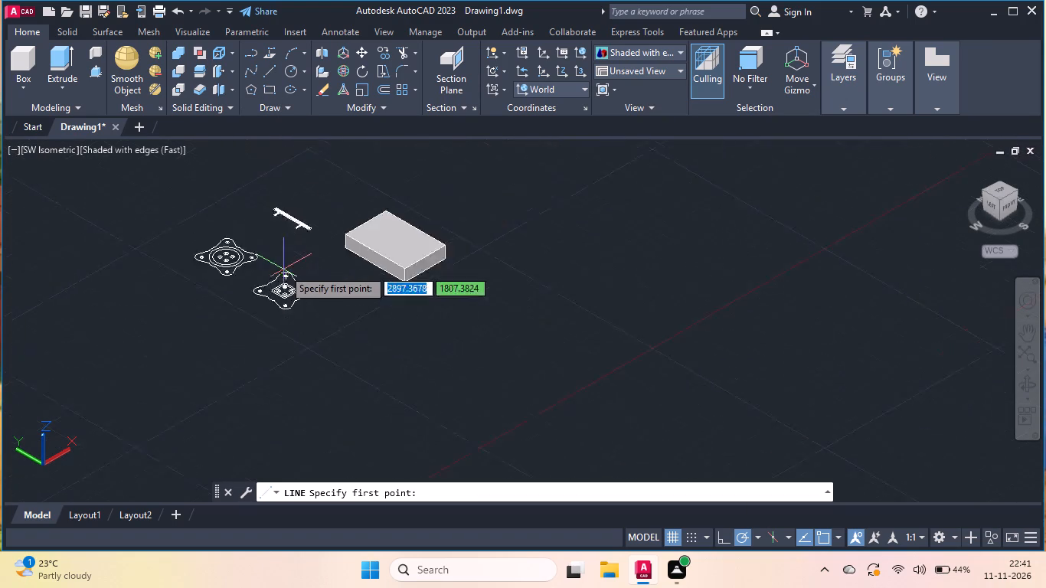
pyautogui.scroll(4, 361, 220)
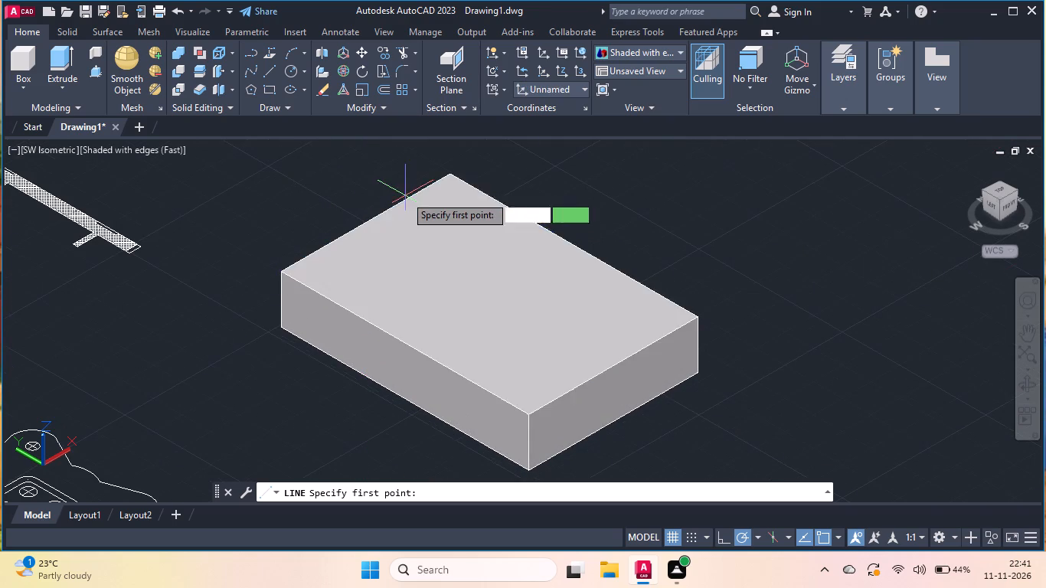
pyautogui.scroll(2, 407, 181)
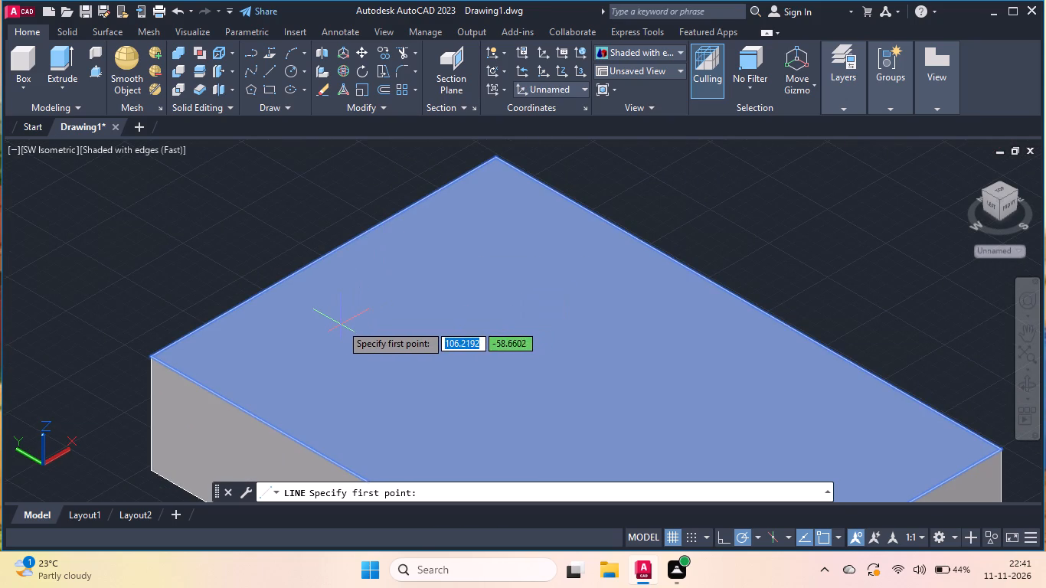
pyautogui.click(336, 318)
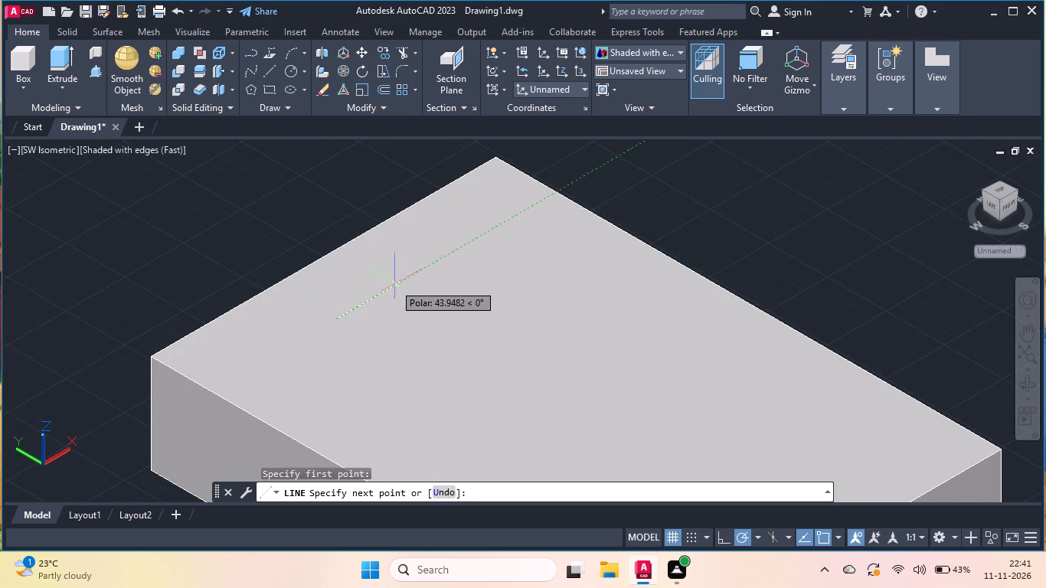
pyautogui.write('49.')
pyautogui.write('43')
pyautogui.press('Return')
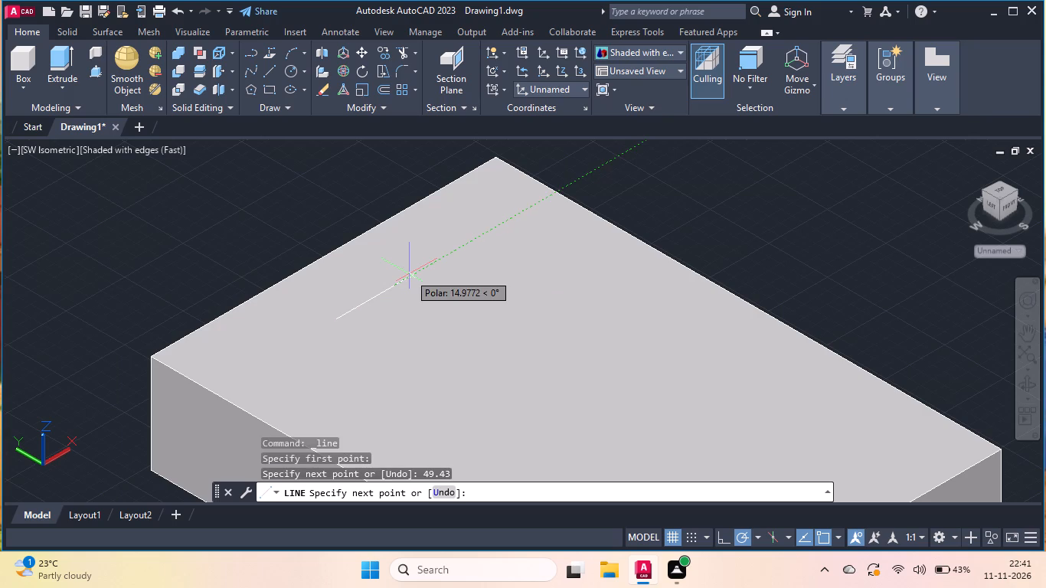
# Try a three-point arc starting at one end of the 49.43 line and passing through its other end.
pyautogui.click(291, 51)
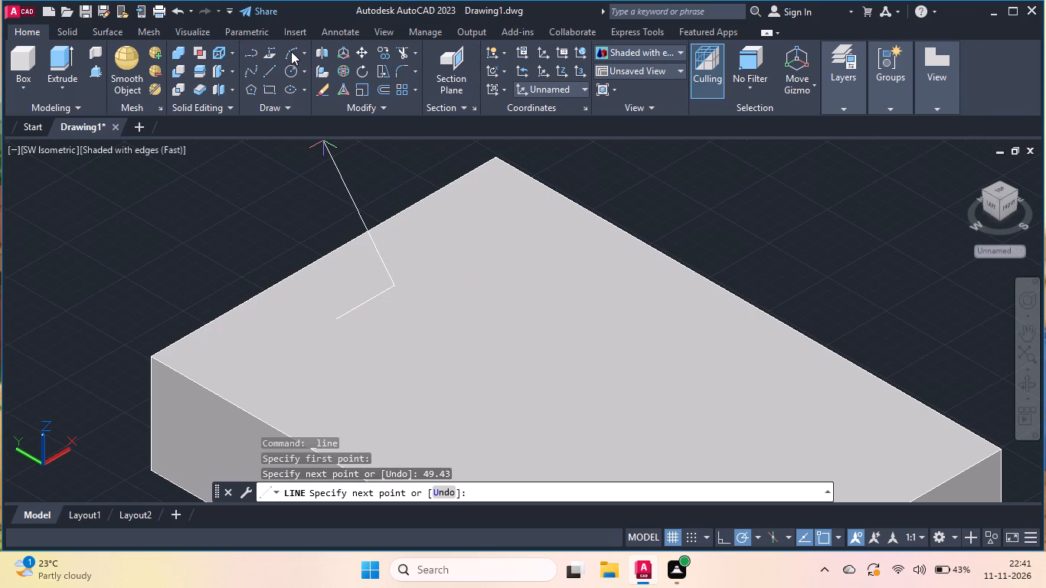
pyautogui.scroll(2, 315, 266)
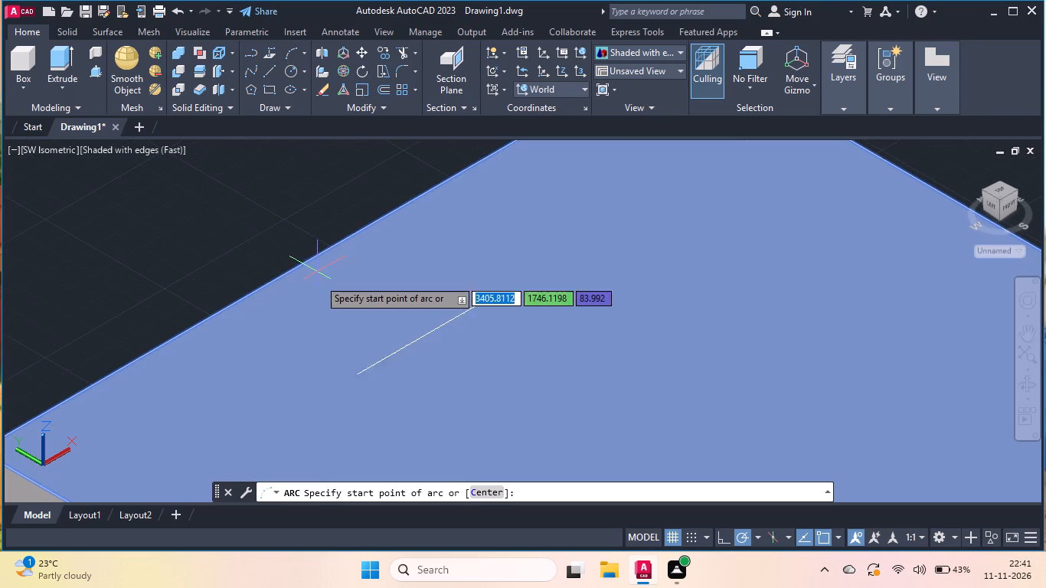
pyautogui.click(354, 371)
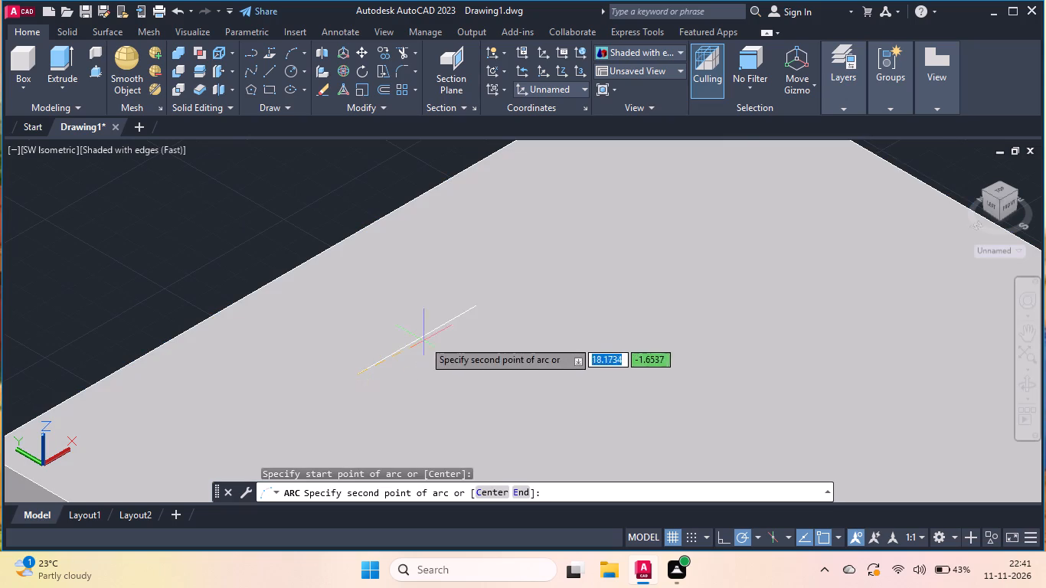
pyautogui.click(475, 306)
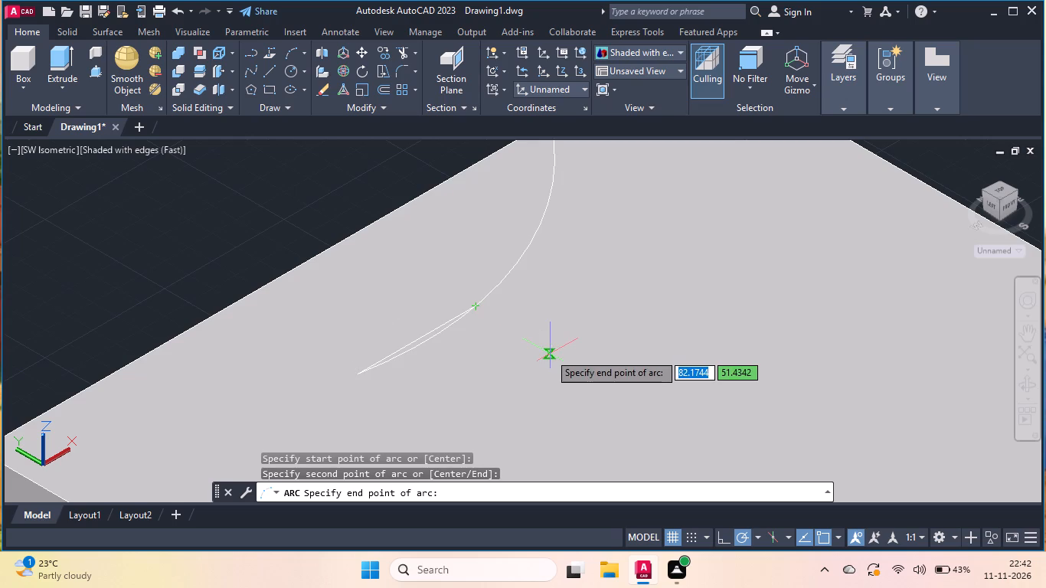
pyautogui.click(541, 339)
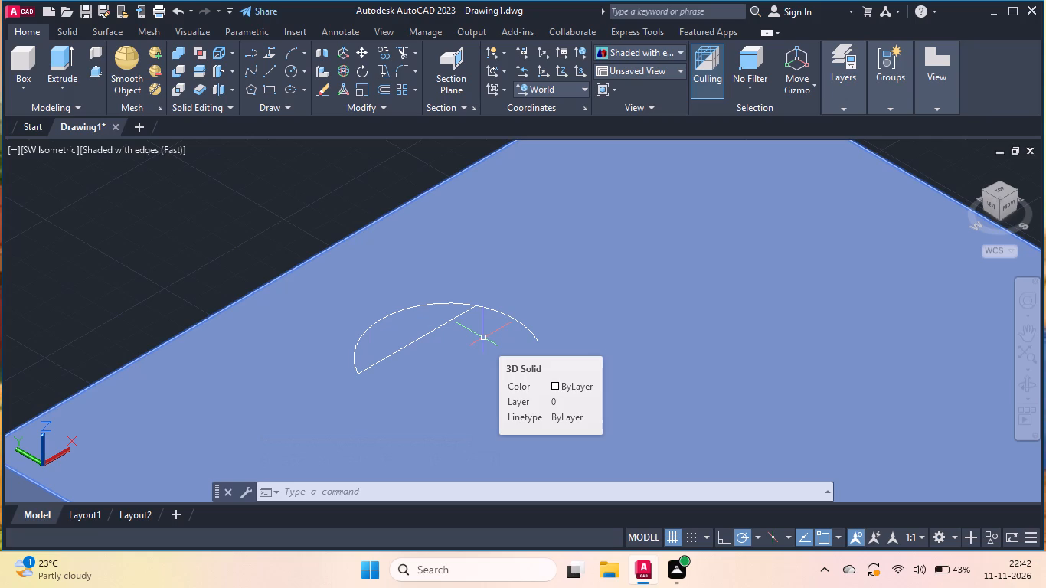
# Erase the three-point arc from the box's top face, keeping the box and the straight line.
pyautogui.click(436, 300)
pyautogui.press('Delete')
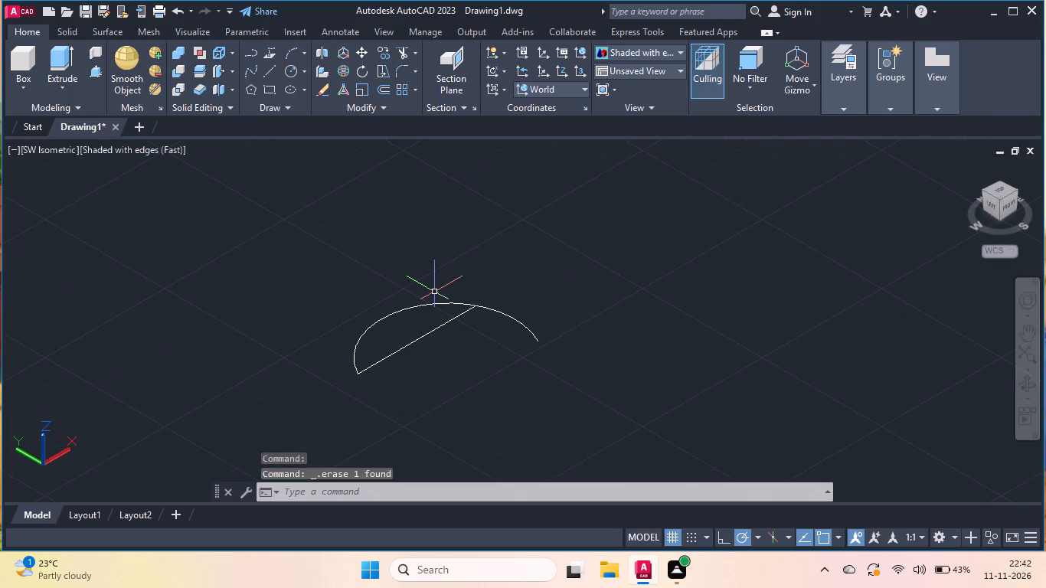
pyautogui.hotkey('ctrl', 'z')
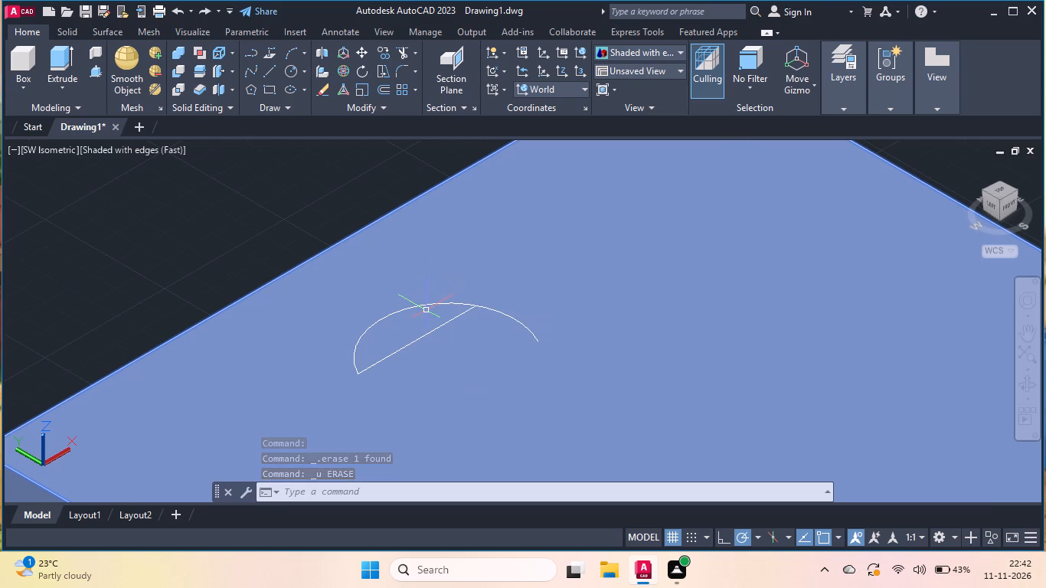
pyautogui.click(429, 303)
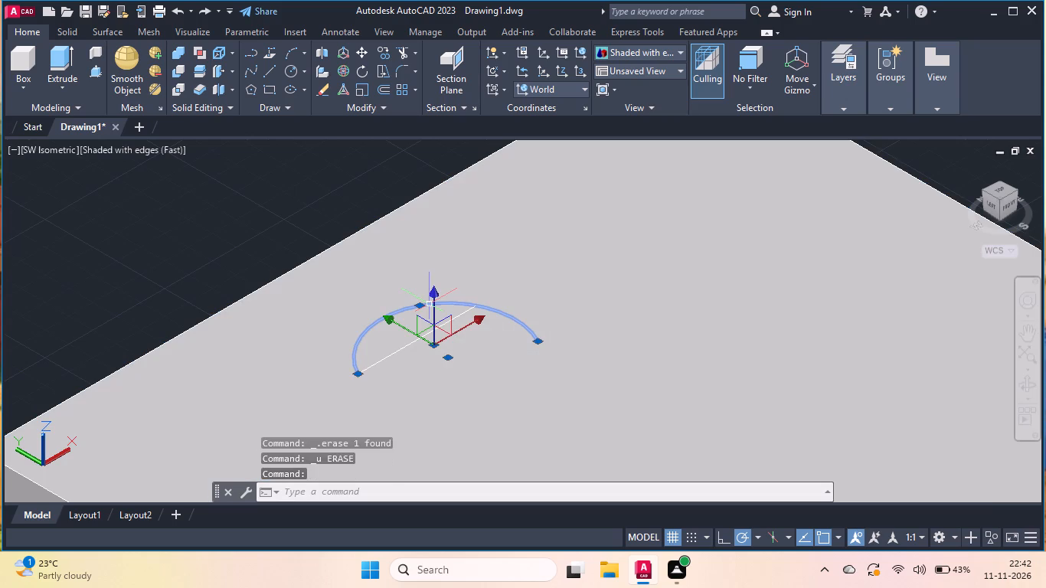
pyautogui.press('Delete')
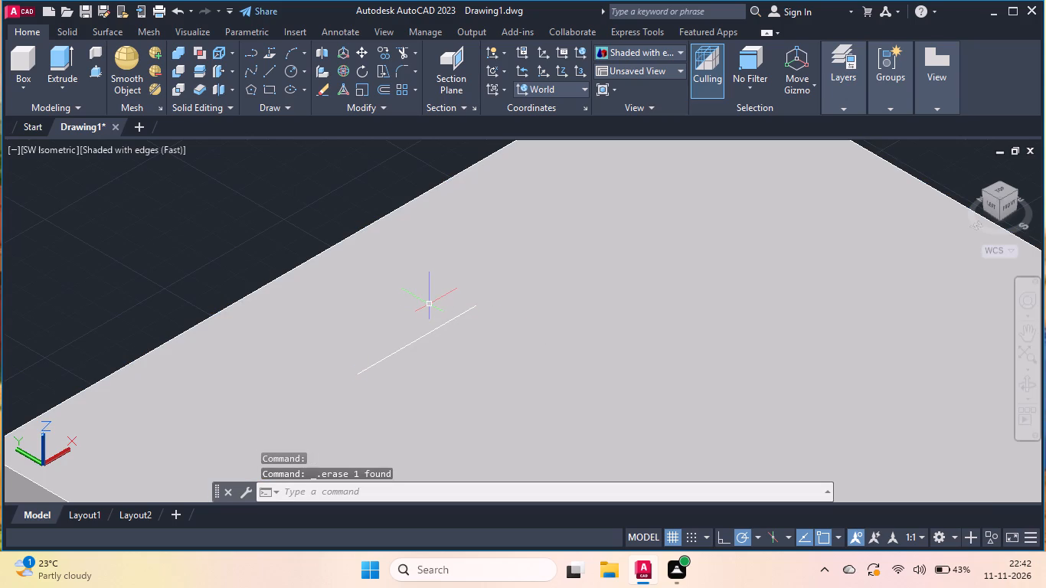
# Draw a shallow Start, End, Direction arc joining both ends of the 49.43 line, bulging toward the box's nearby short edge.
pyautogui.click(301, 51)
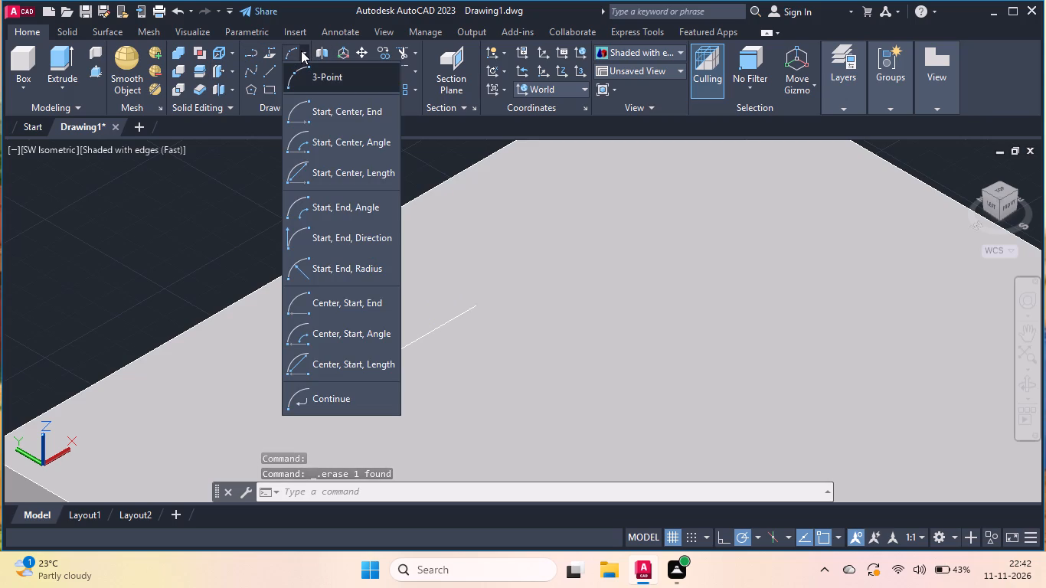
pyautogui.click(324, 233)
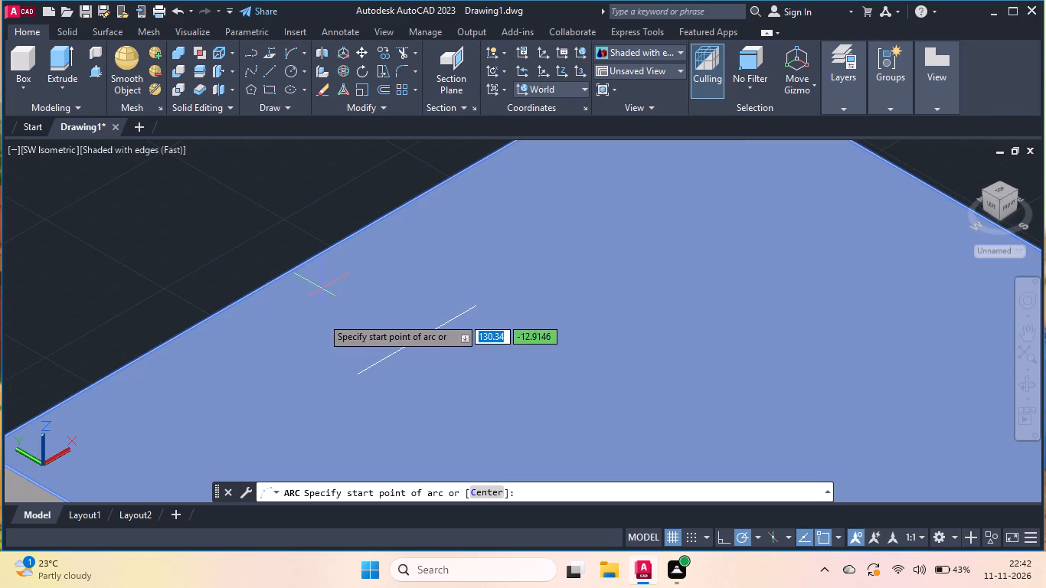
pyautogui.click(358, 372)
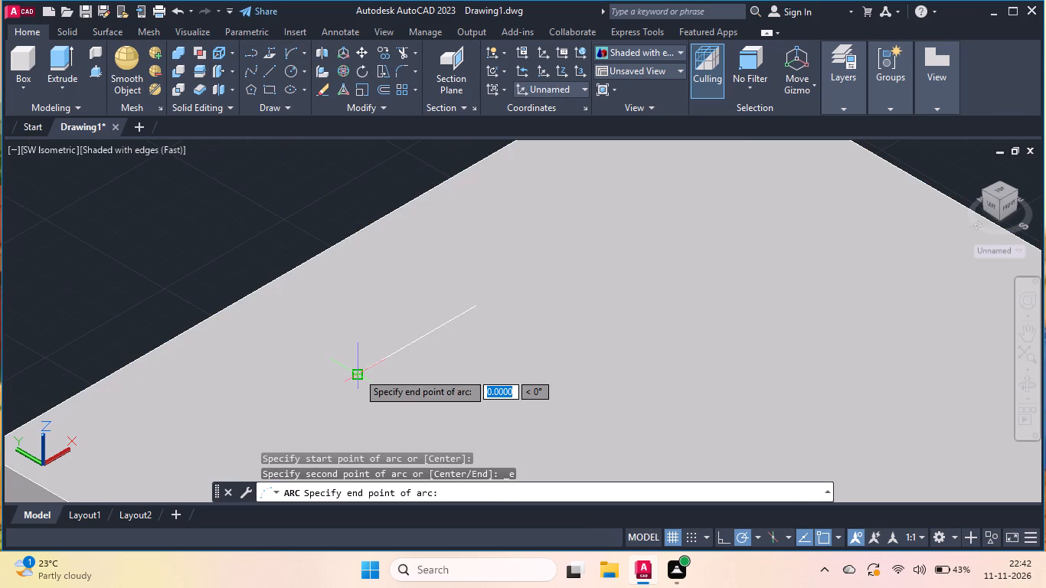
pyautogui.click(475, 305)
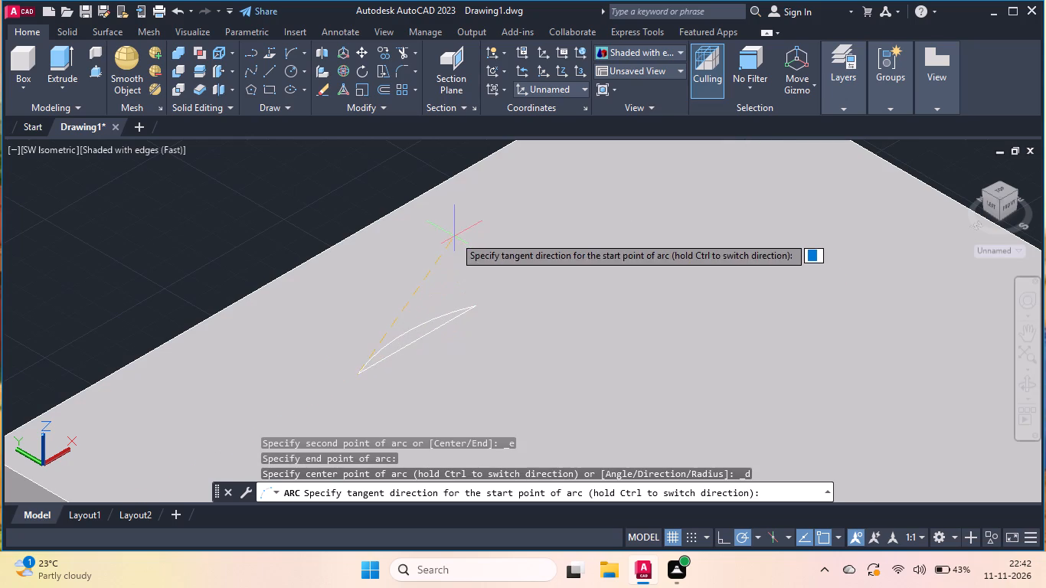
pyautogui.click(431, 193)
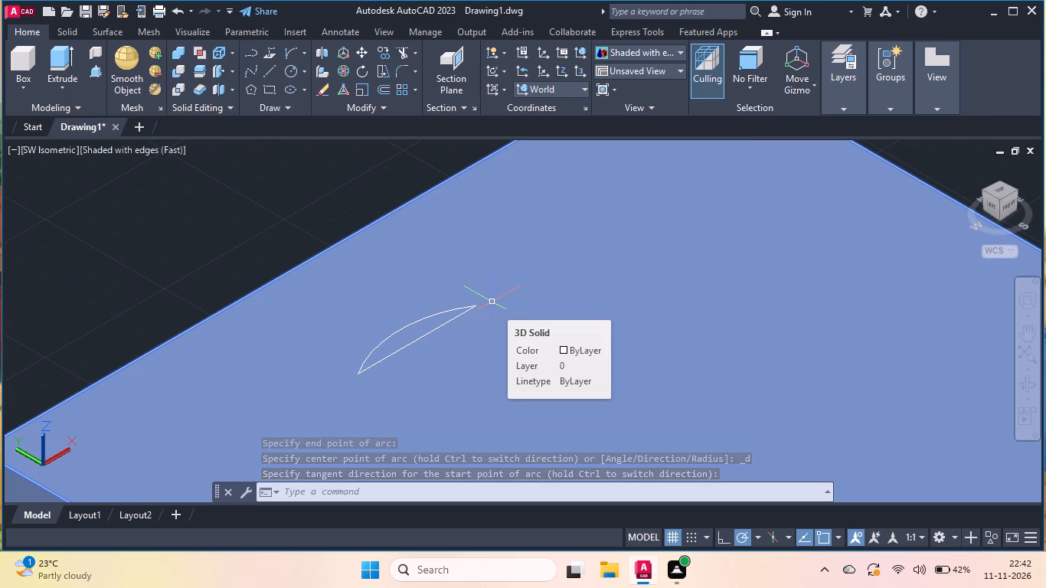
# Draw a closed 100 by 100 square of lines on the box's top face, beside the arc and parallel to the box edges.
pyautogui.scroll(-1, 391, 279)
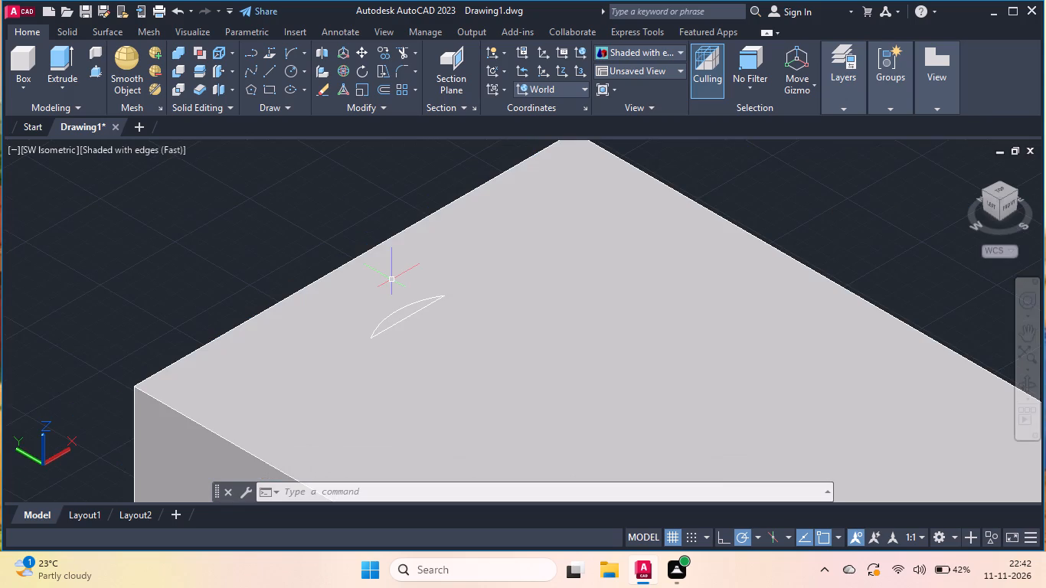
pyautogui.scroll(-3, 391, 279)
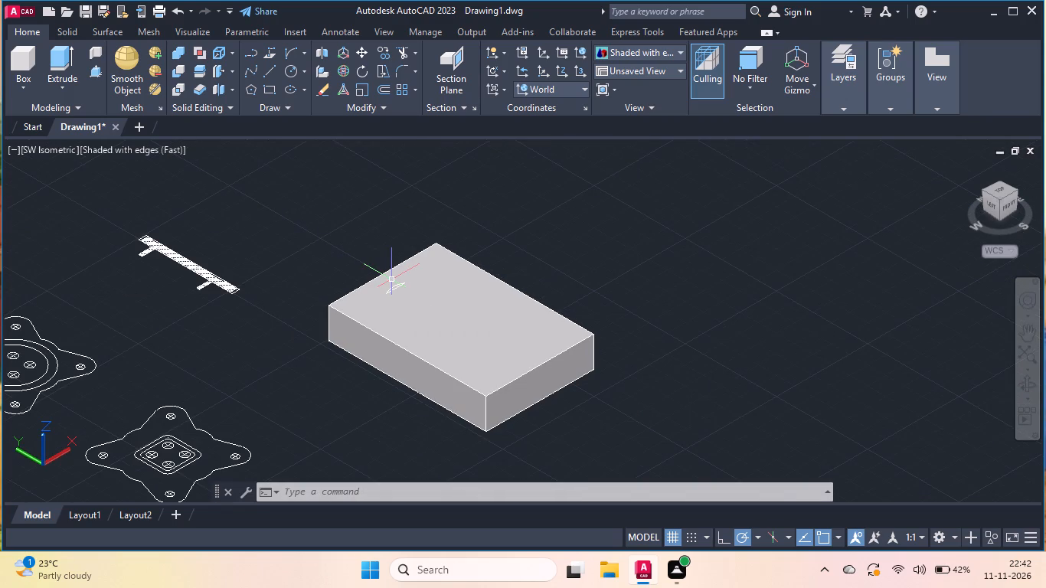
pyautogui.scroll(3, 394, 291)
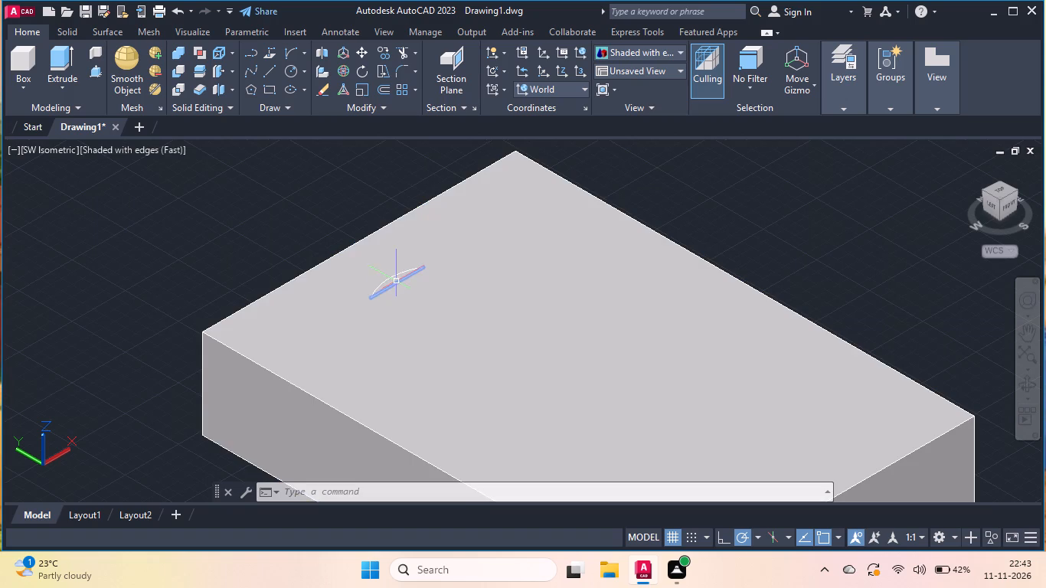
pyautogui.click(270, 67)
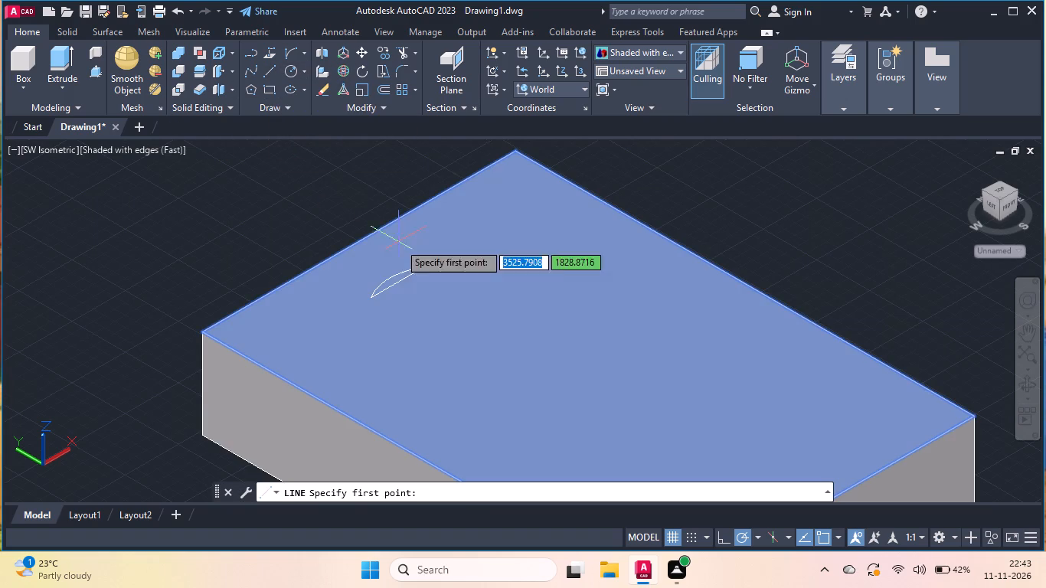
pyautogui.click(407, 342)
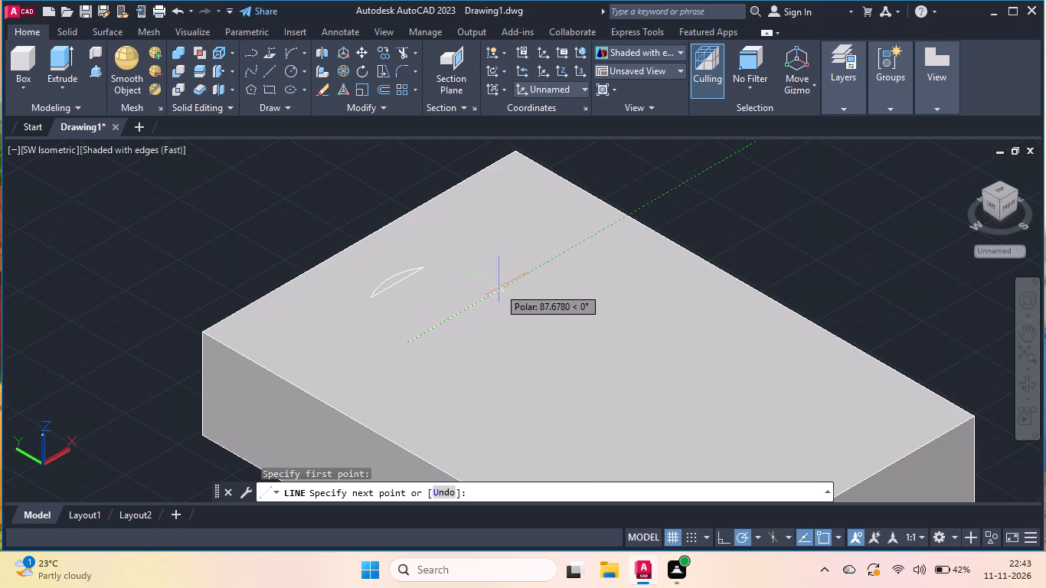
pyautogui.doubleClick(498, 287)
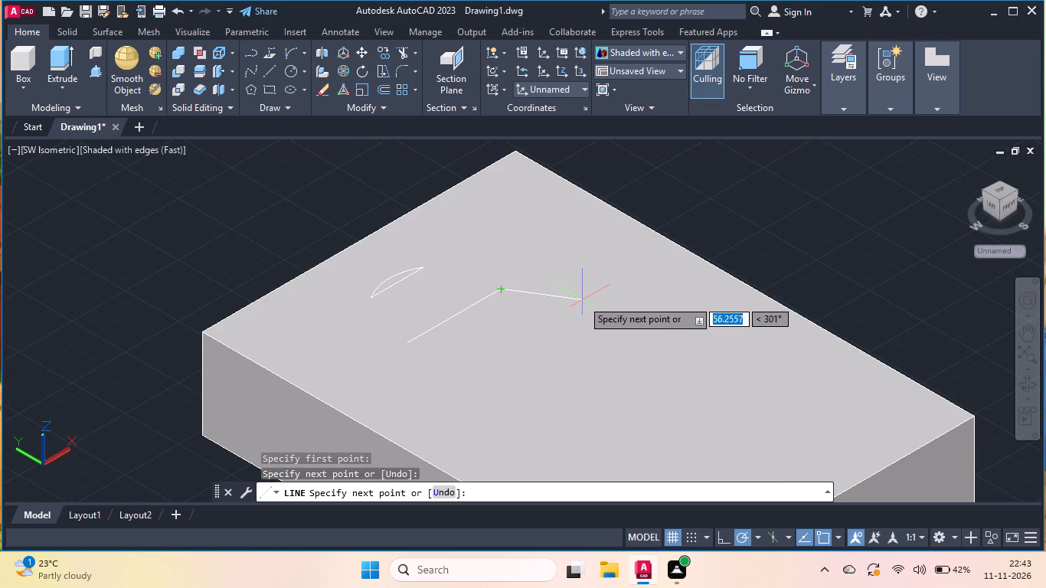
pyautogui.hotkey('ctrl', 'z')
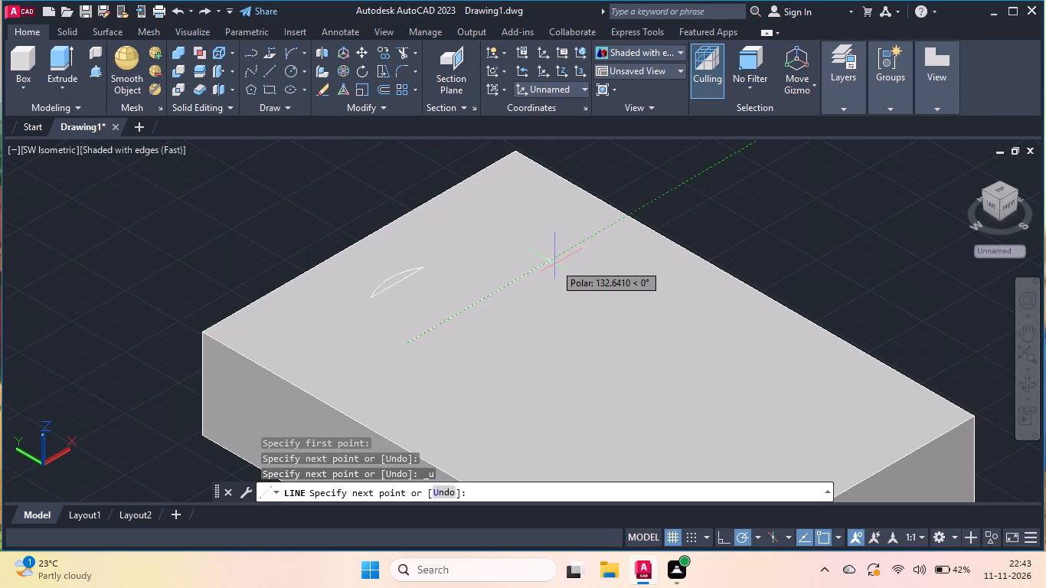
pyautogui.write('100')
pyautogui.press('Return')
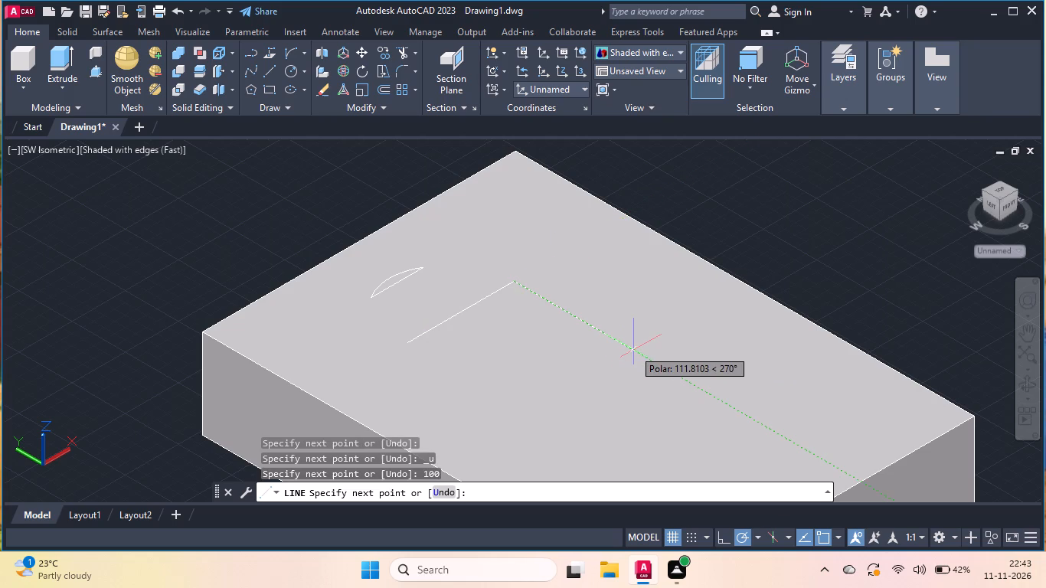
pyautogui.press('1')
pyautogui.write('00')
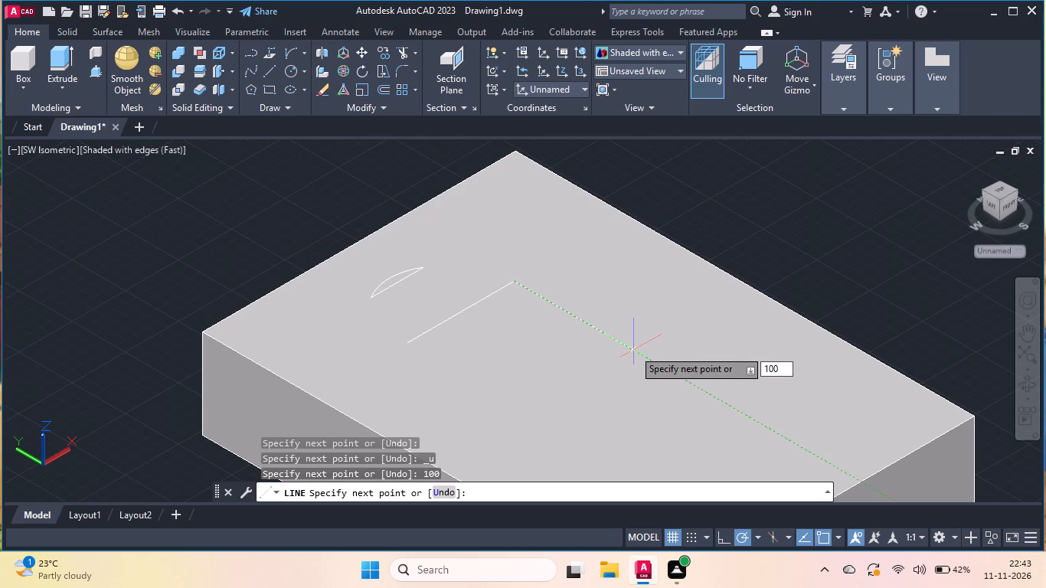
pyautogui.press('Return')
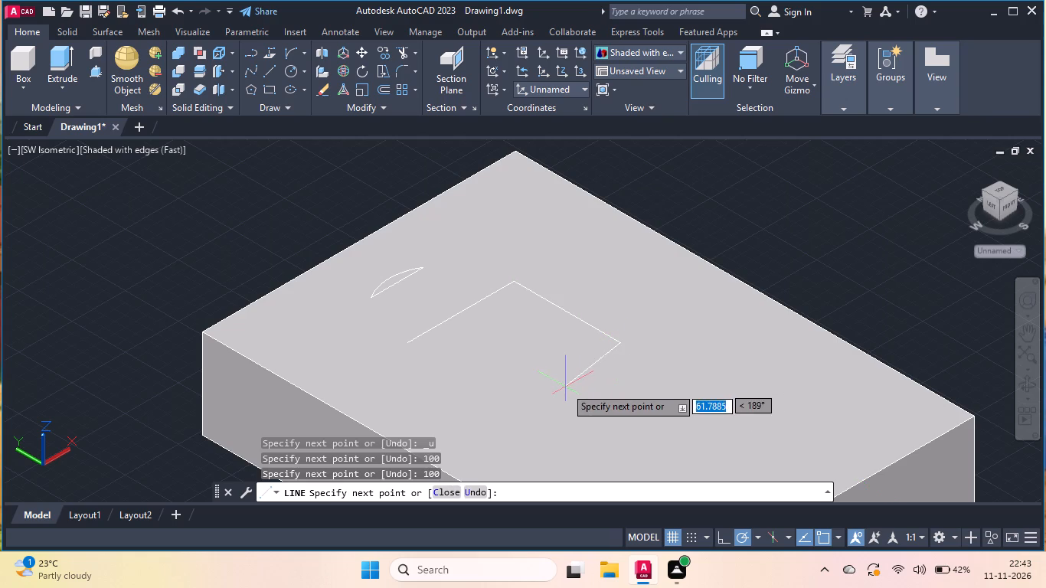
pyautogui.write('100')
pyautogui.press('Return')
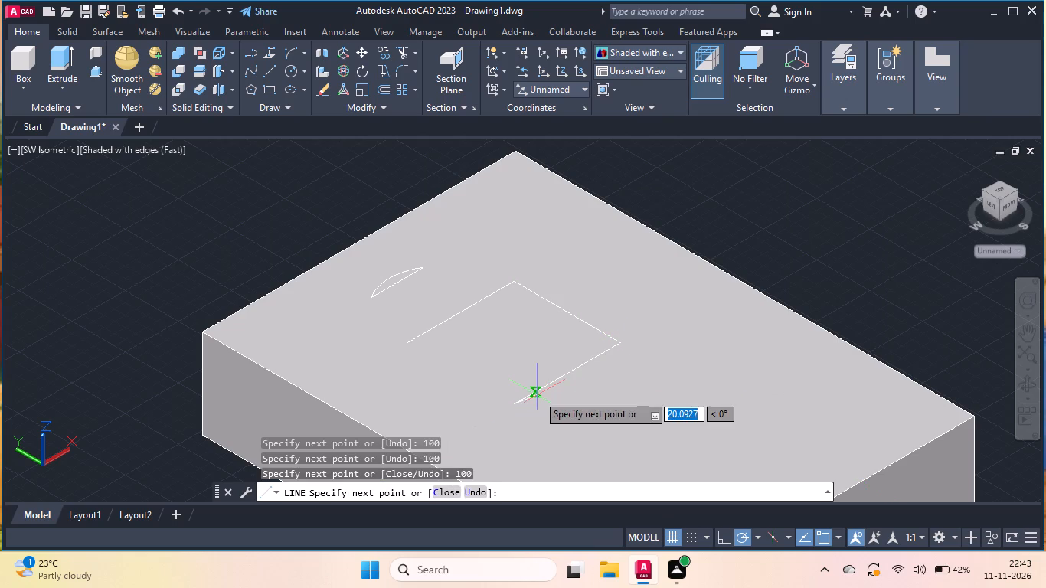
pyautogui.doubleClick(410, 345)
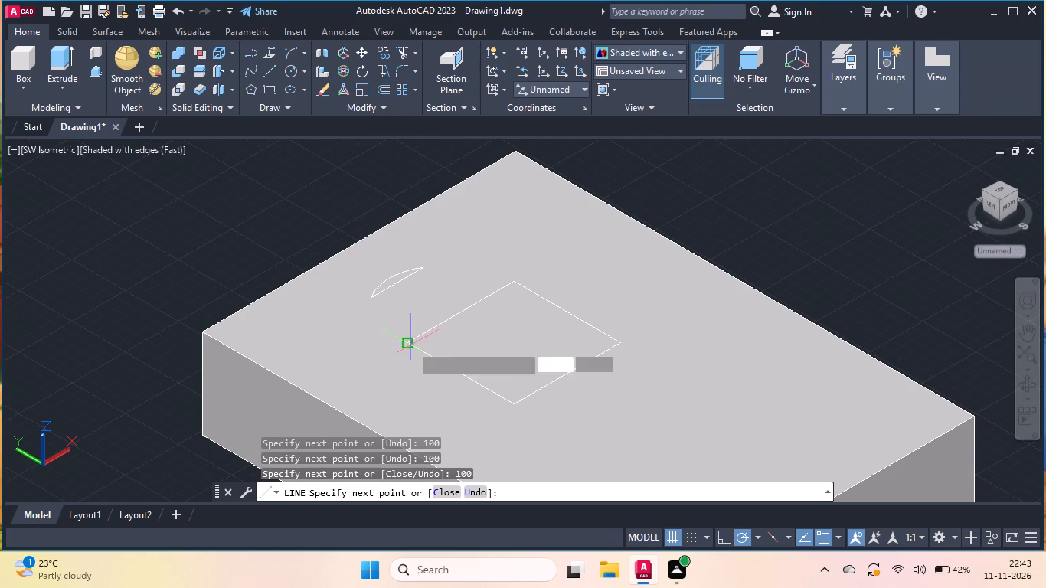
pyautogui.rightClick(415, 374)
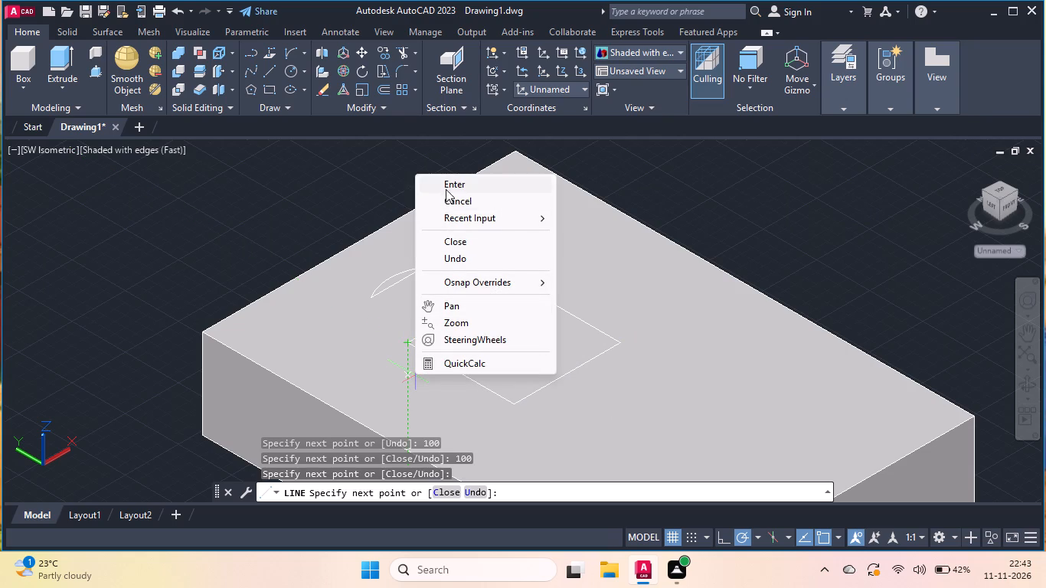
pyautogui.click(447, 186)
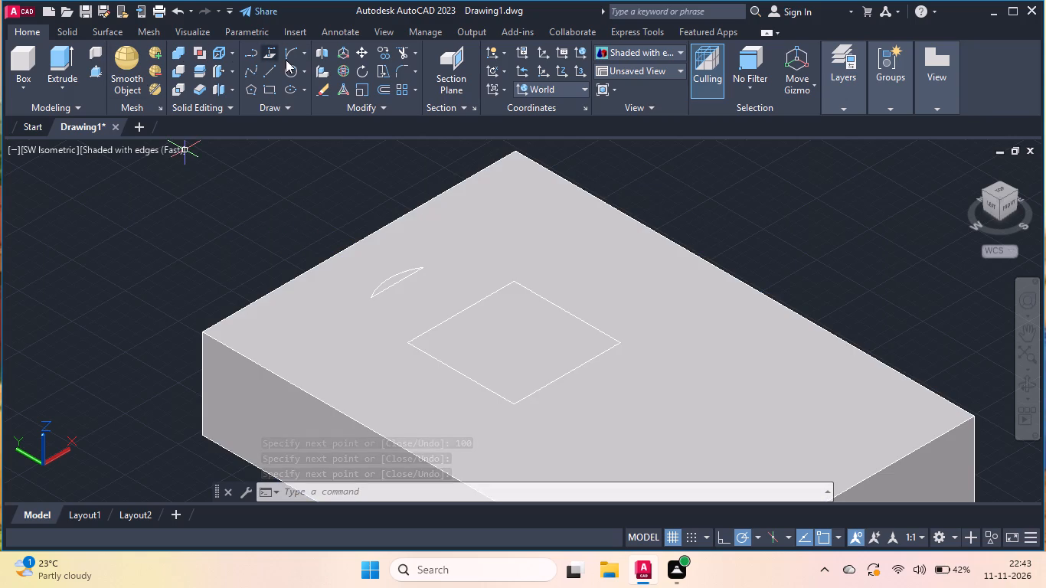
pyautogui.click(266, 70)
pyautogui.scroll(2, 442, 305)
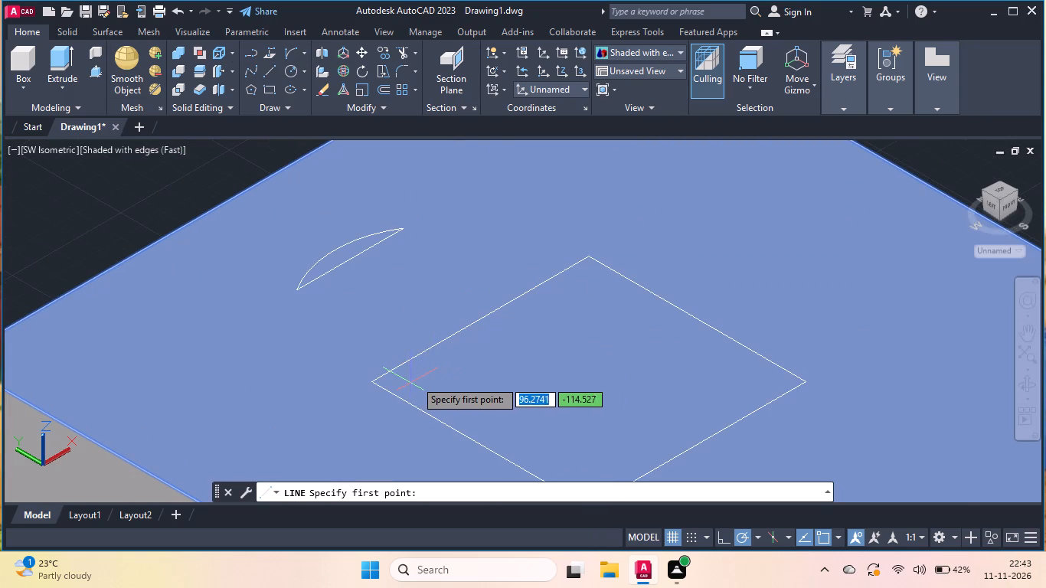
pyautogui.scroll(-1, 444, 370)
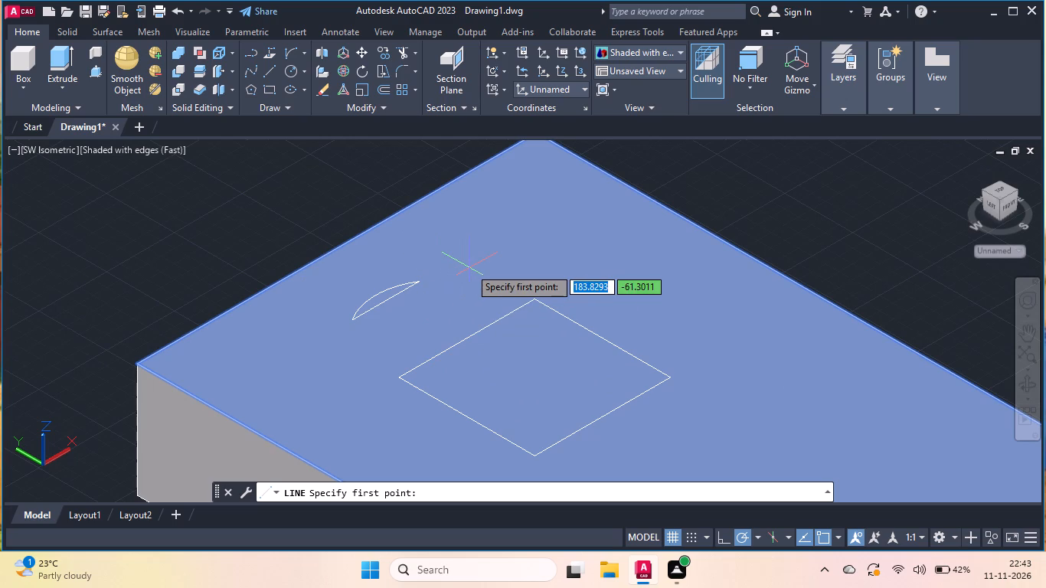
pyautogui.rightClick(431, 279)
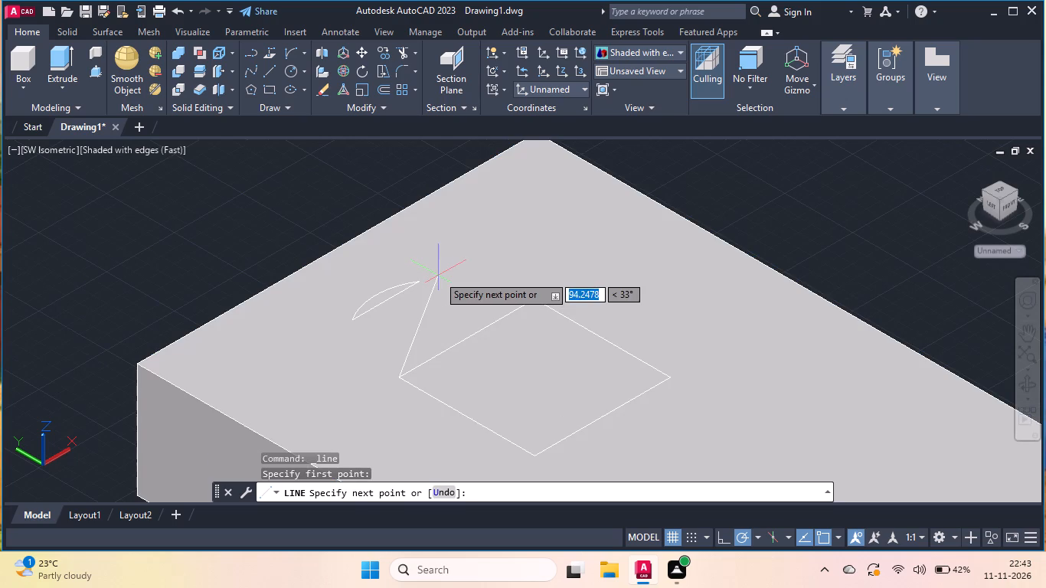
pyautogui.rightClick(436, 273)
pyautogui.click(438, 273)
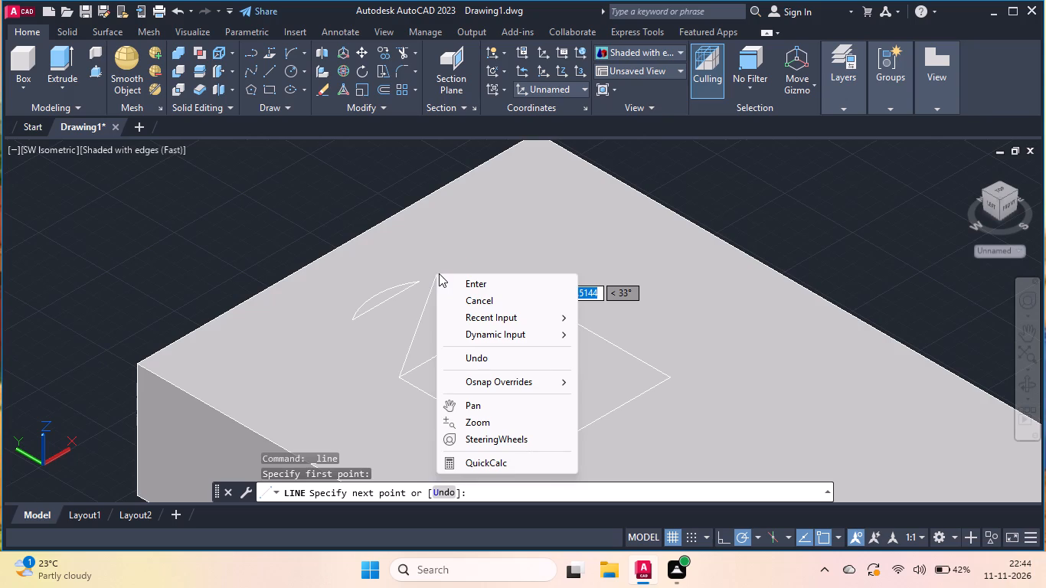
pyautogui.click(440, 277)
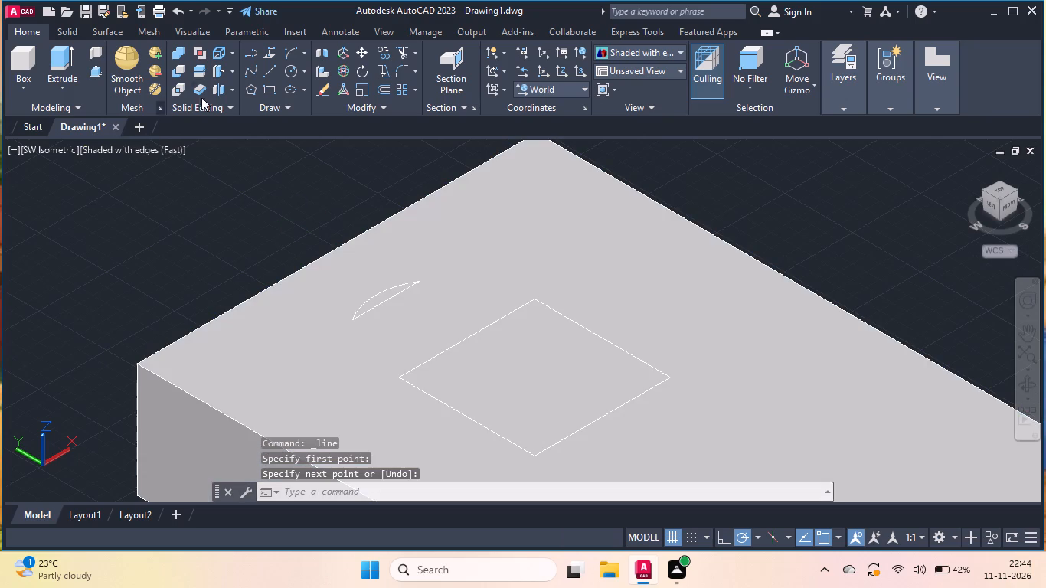
# From the square's corner nearest the arc, draw a 50 line toward the box's short edge and a second line parallel to that edge.
pyautogui.click(265, 73)
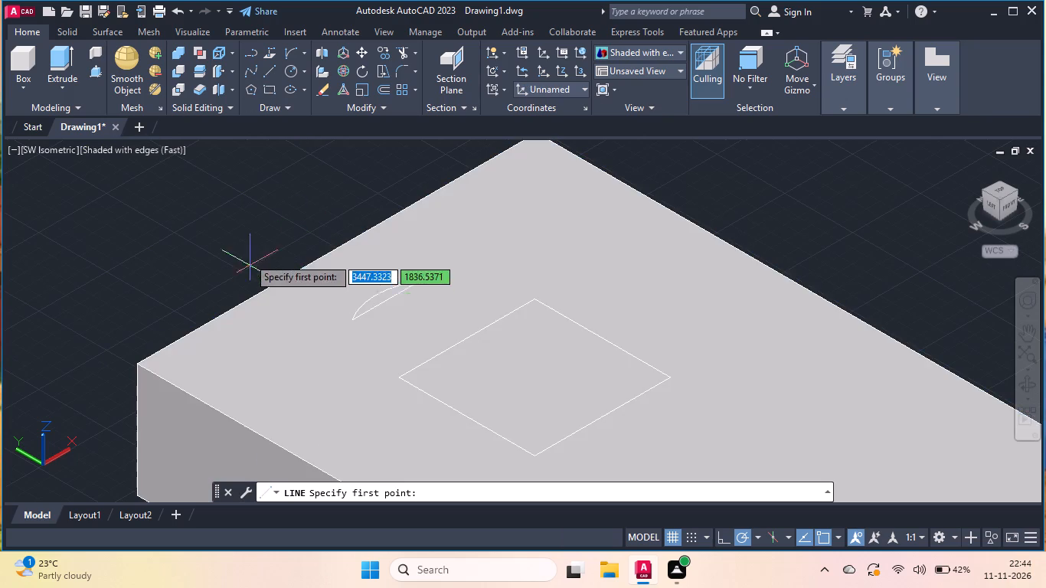
pyautogui.click(400, 377)
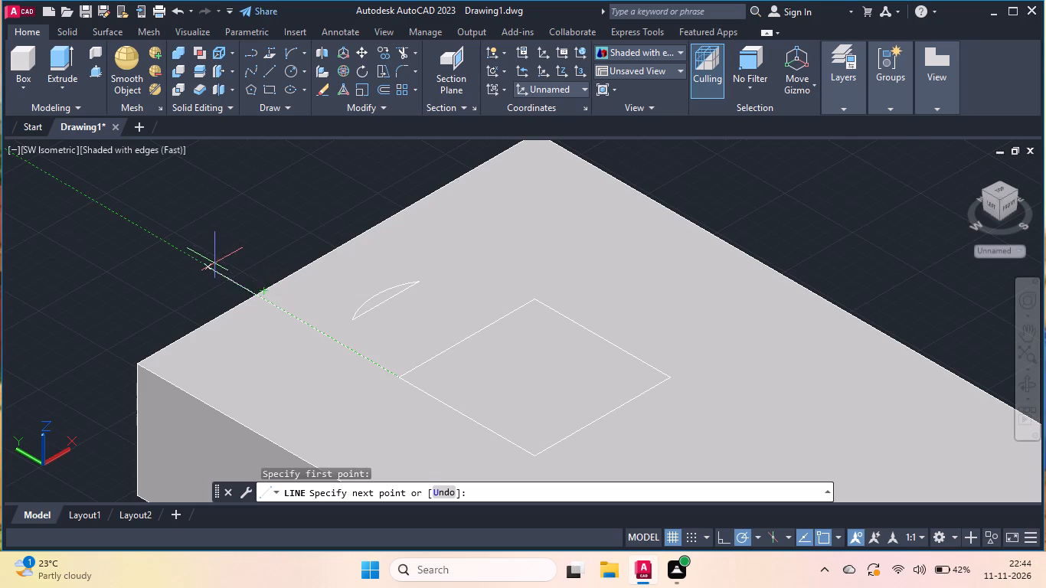
pyautogui.write('50')
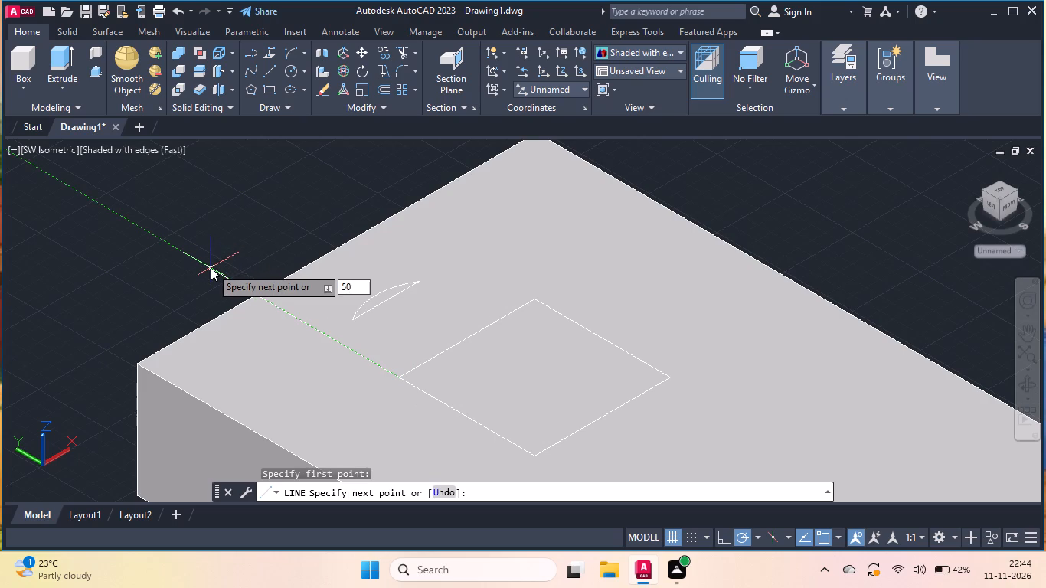
pyautogui.press('Return')
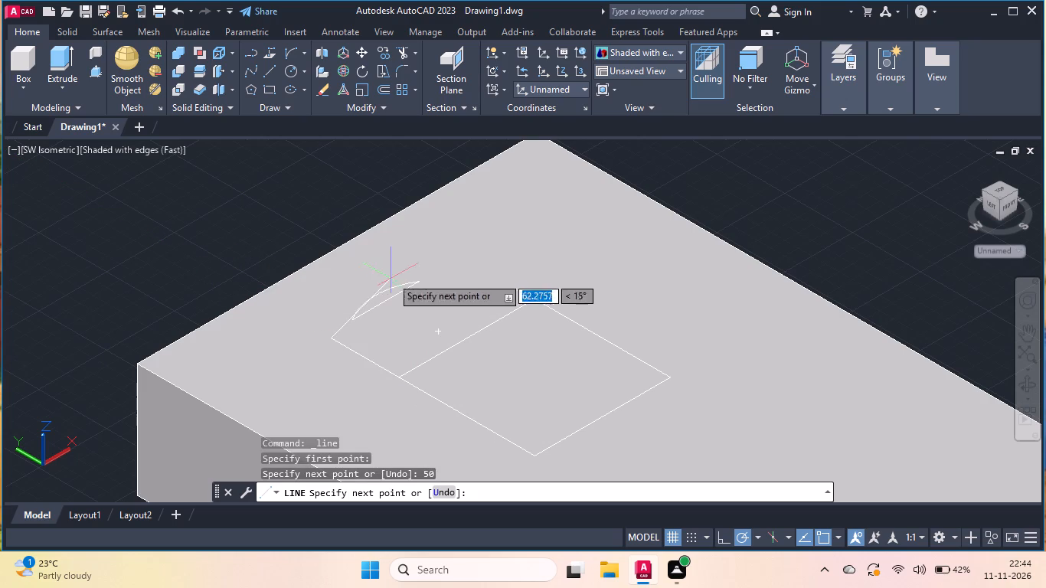
pyautogui.click(474, 256)
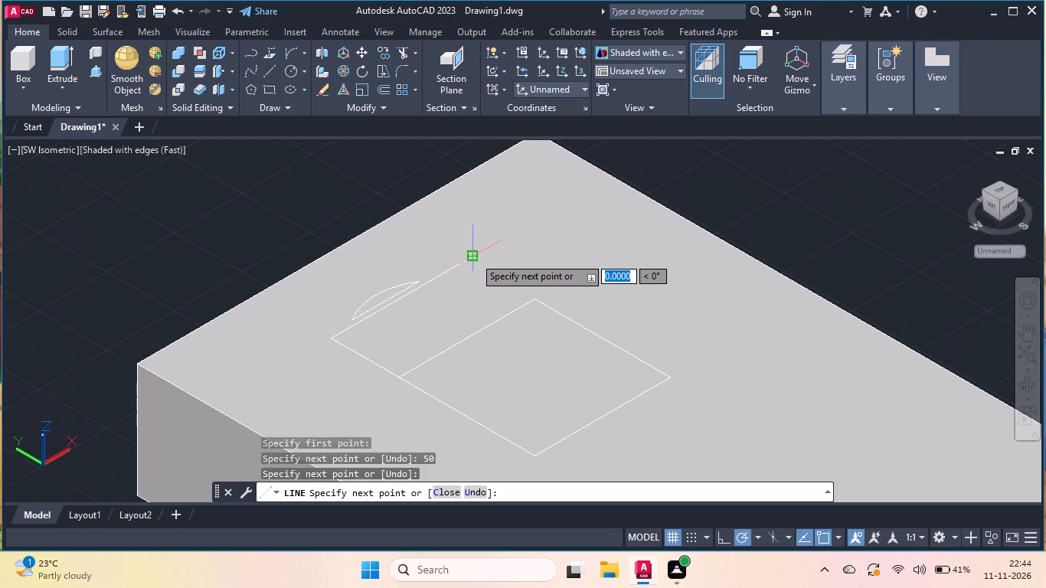
pyautogui.press('Return')
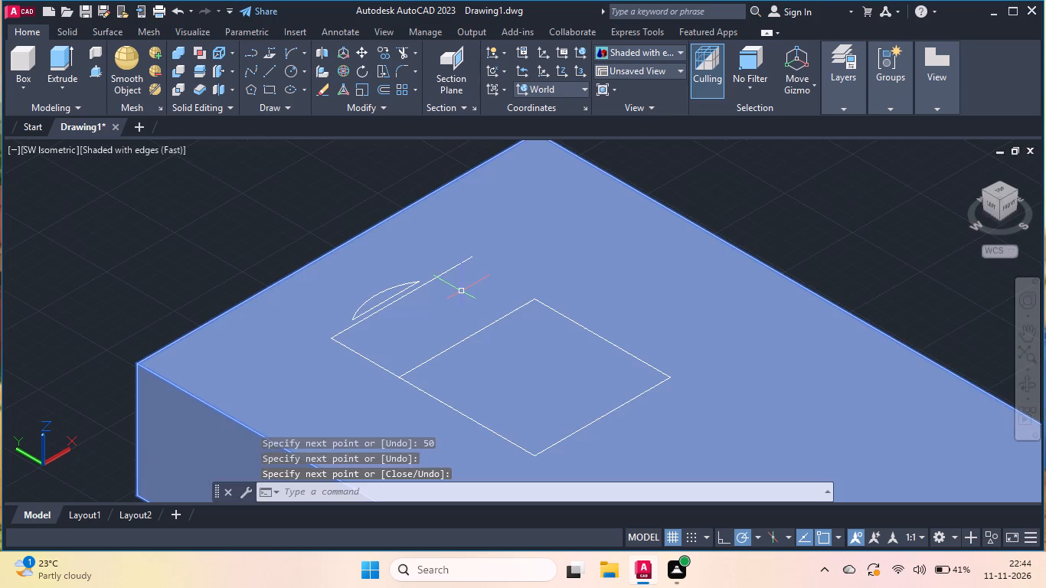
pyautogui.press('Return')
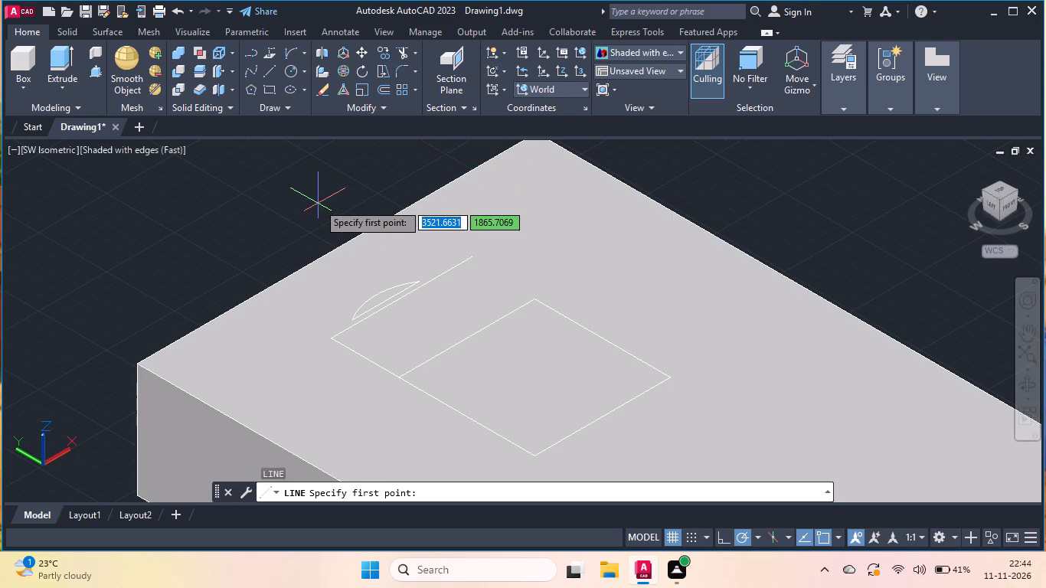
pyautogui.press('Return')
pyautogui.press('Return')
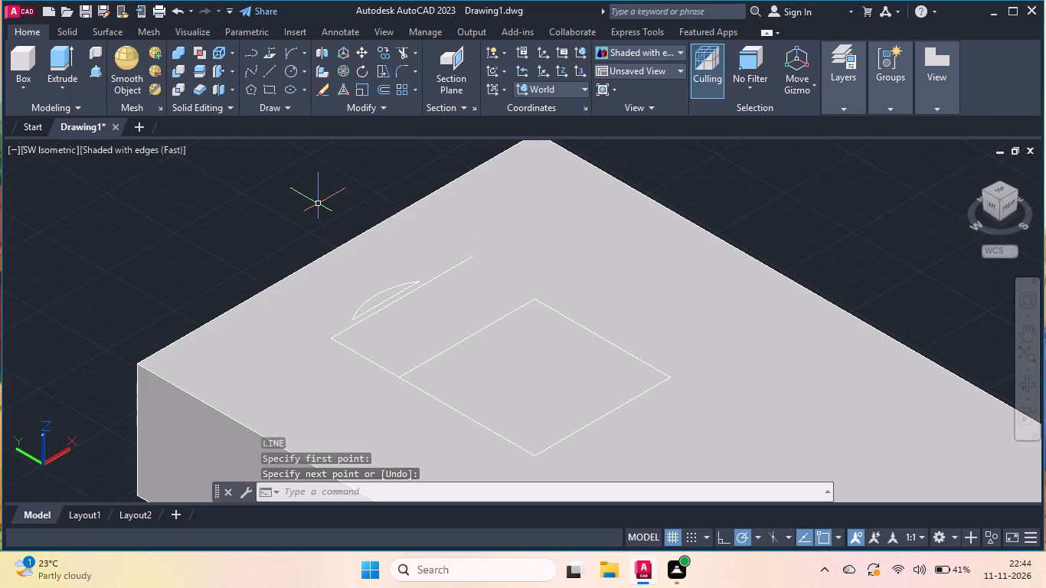
# Measure the straight line joining the arc's ends with a preview dimension, without placing it.
pyautogui.write('do')
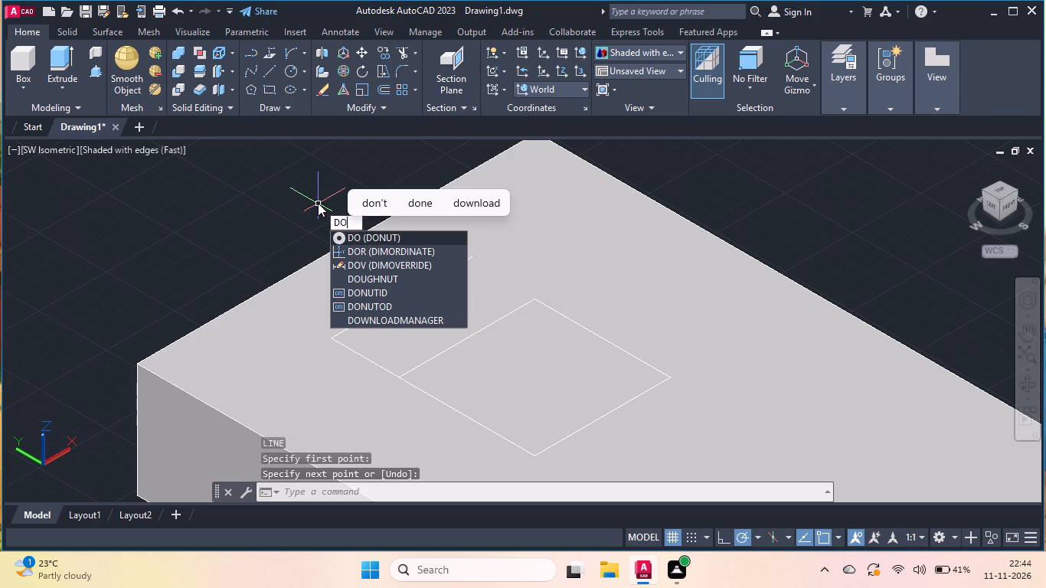
pyautogui.press('BackSpace')
pyautogui.write('im')
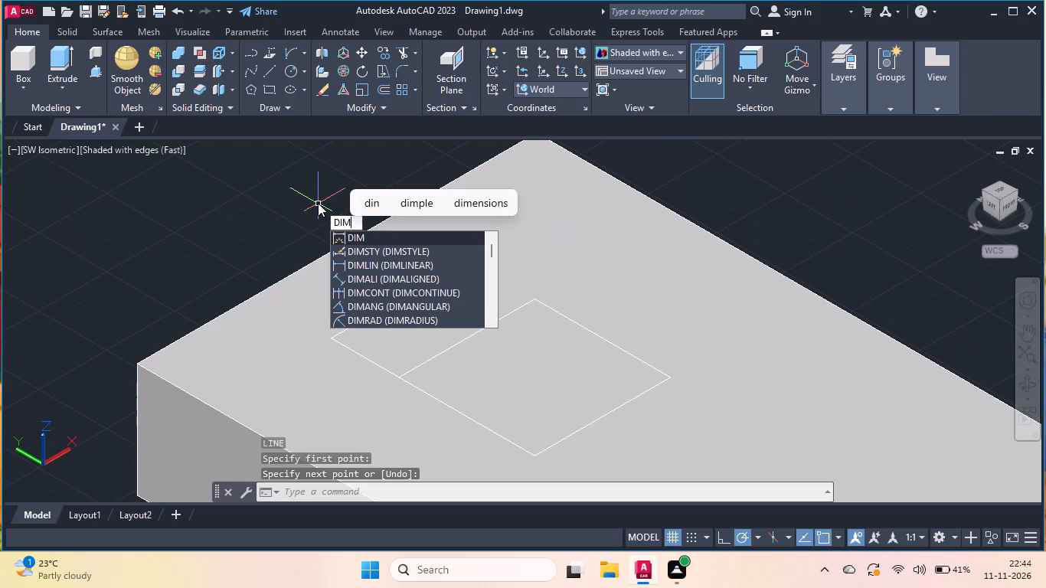
pyautogui.press('Return')
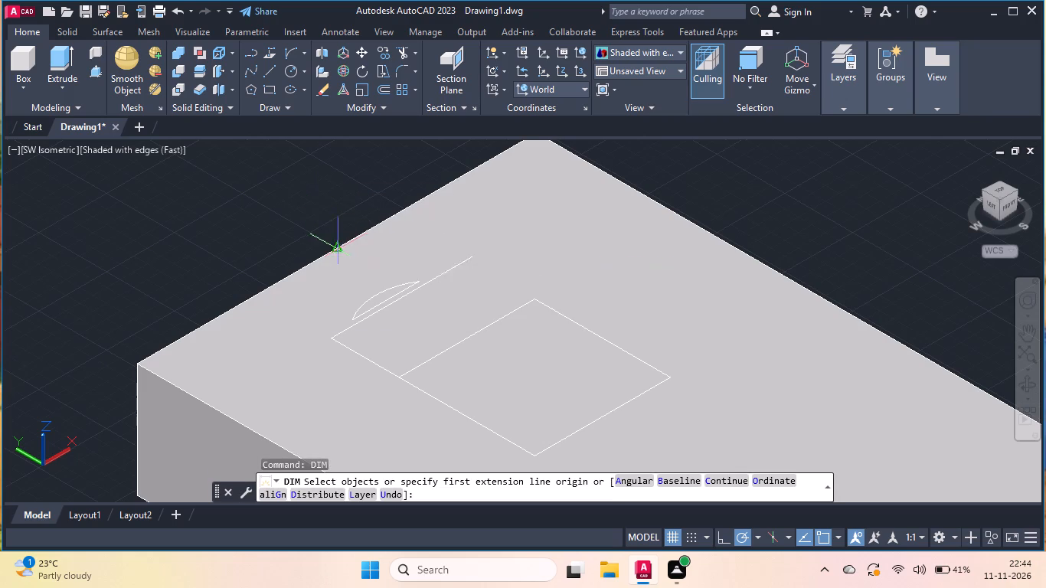
pyautogui.scroll(3, 365, 292)
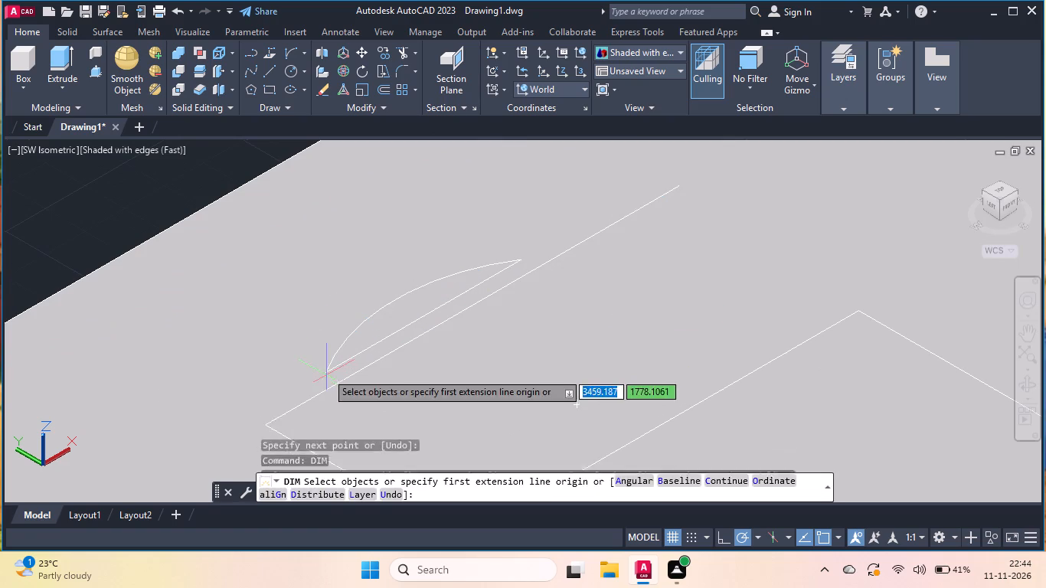
pyautogui.click(325, 372)
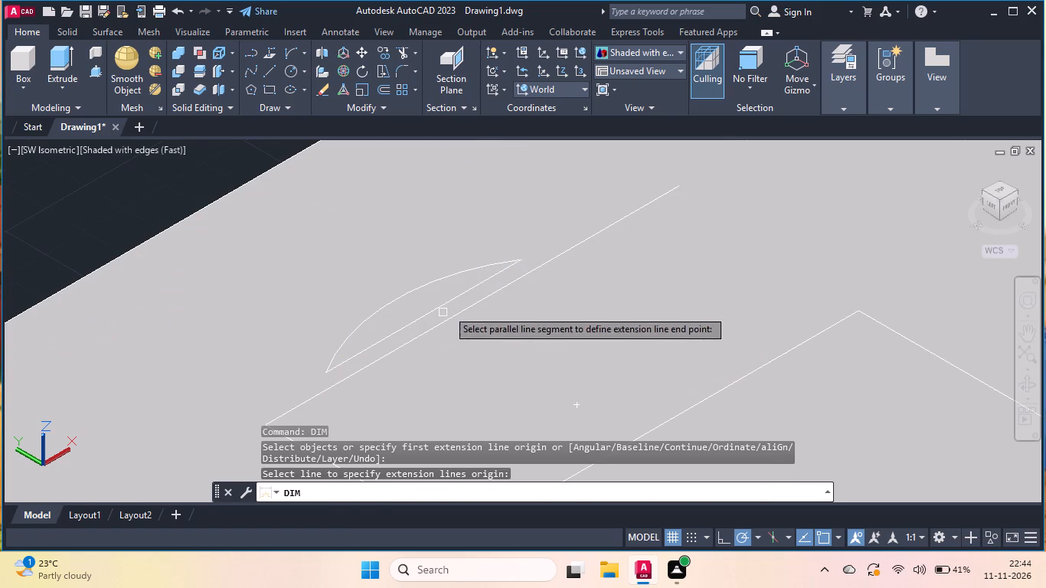
pyautogui.scroll(1, 402, 307)
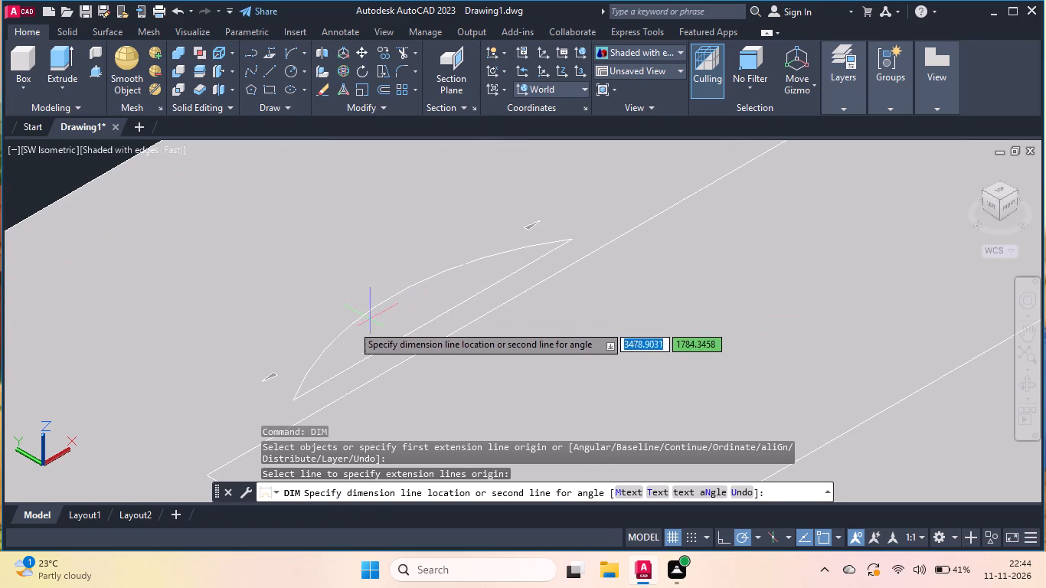
pyautogui.scroll(-3, 258, 286)
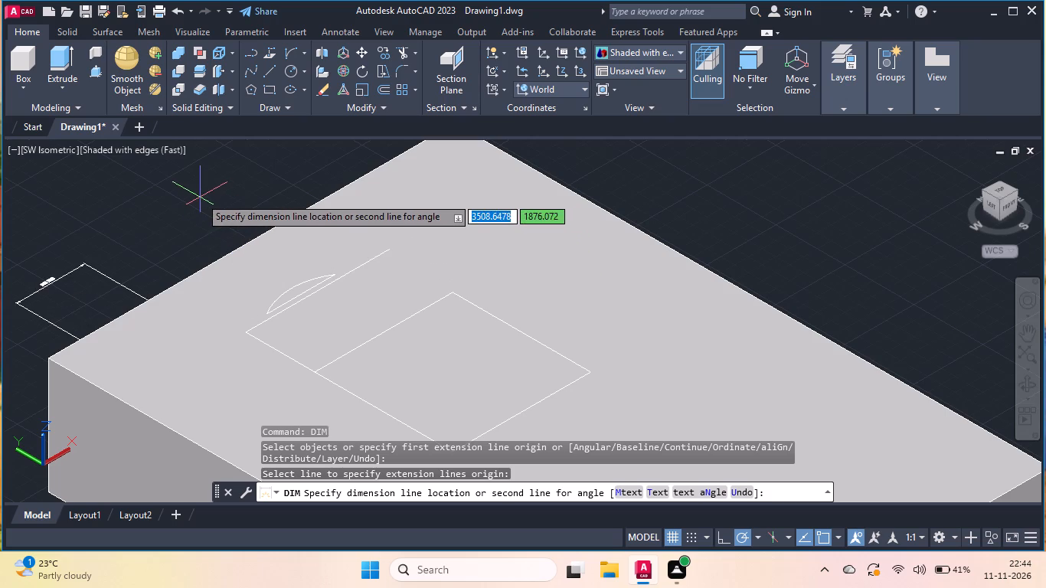
pyautogui.press('Escape')
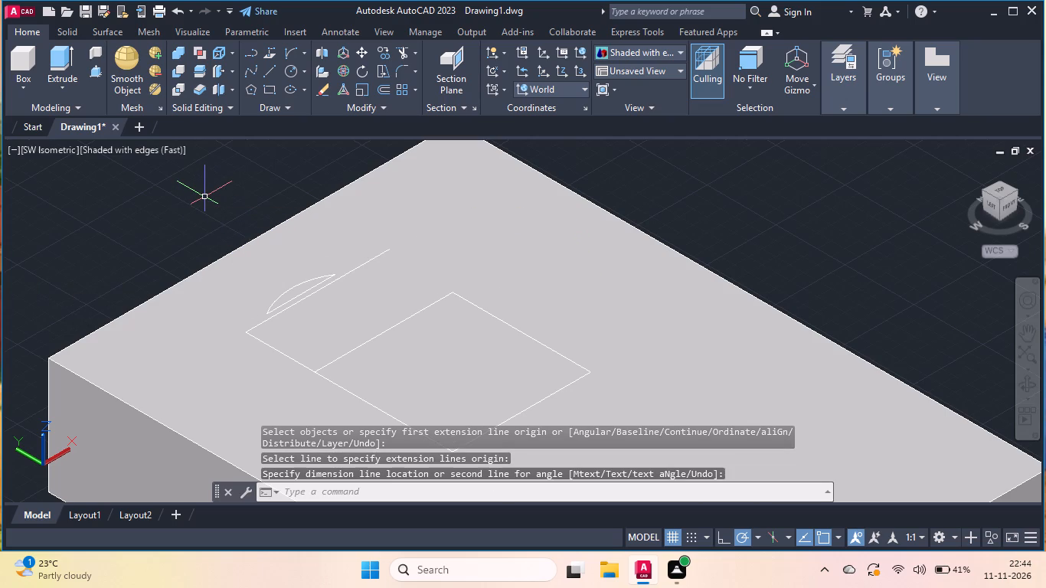
pyautogui.press('Return')
pyautogui.scroll(5, 281, 307)
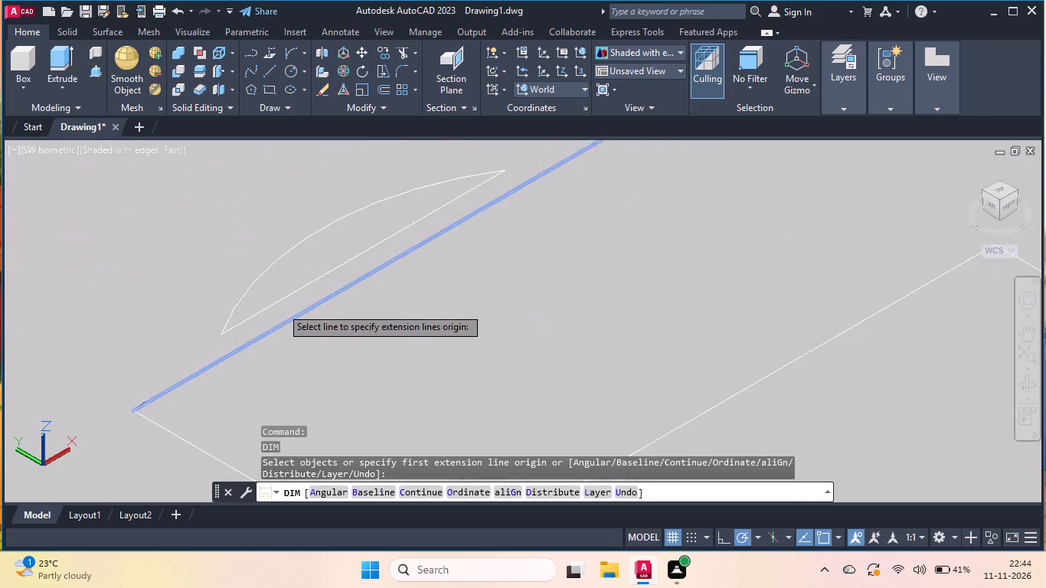
pyautogui.scroll(1, 281, 307)
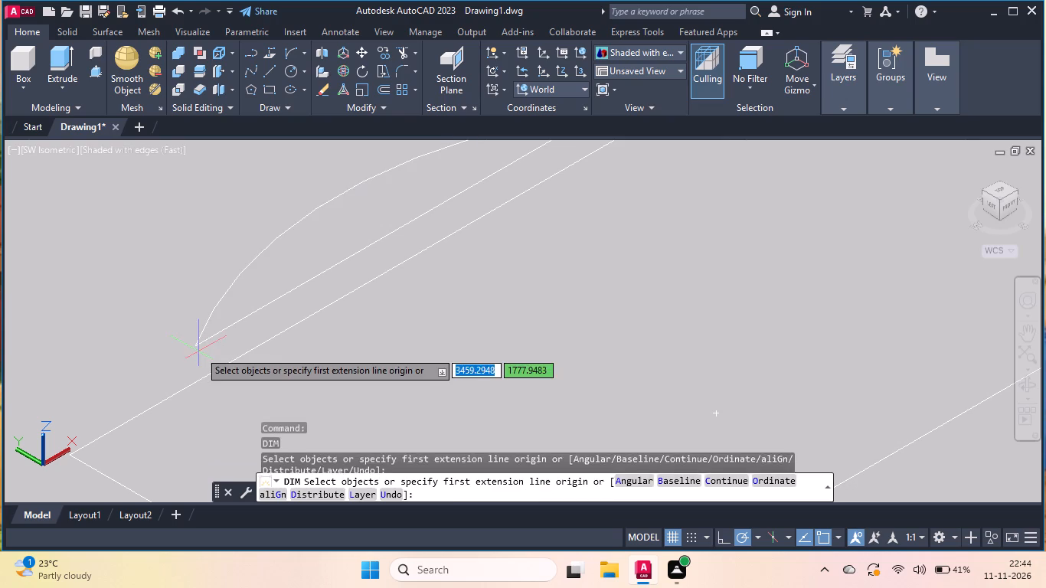
pyautogui.click(219, 332)
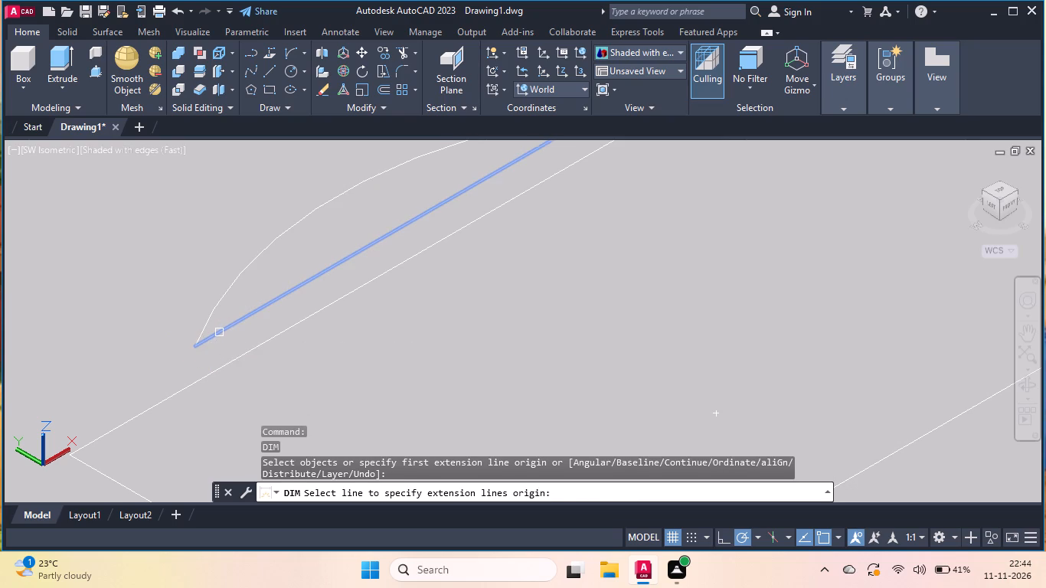
pyautogui.scroll(-2, 220, 334)
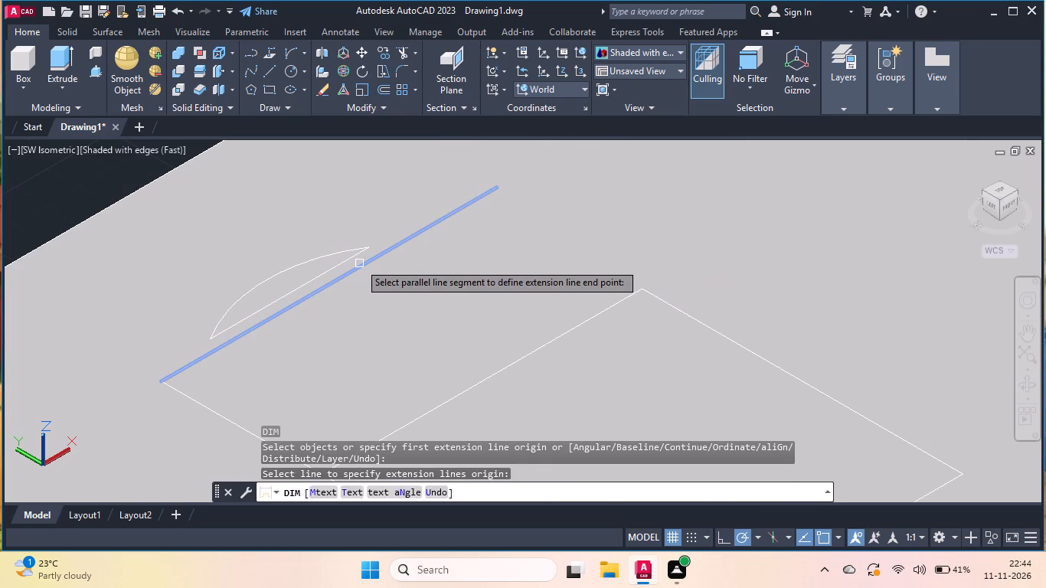
pyautogui.scroll(-2, 359, 263)
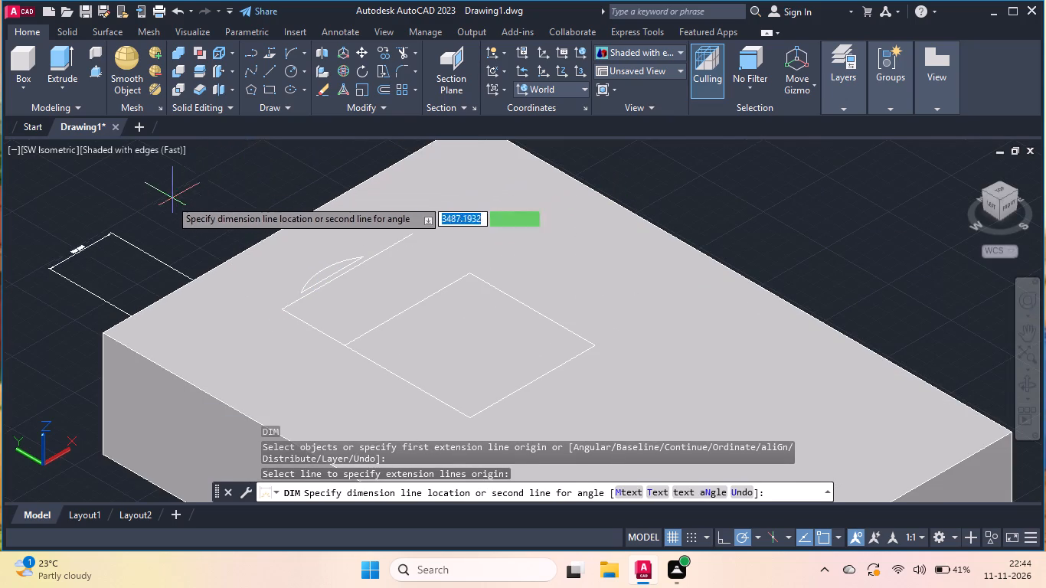
pyautogui.scroll(6, 83, 253)
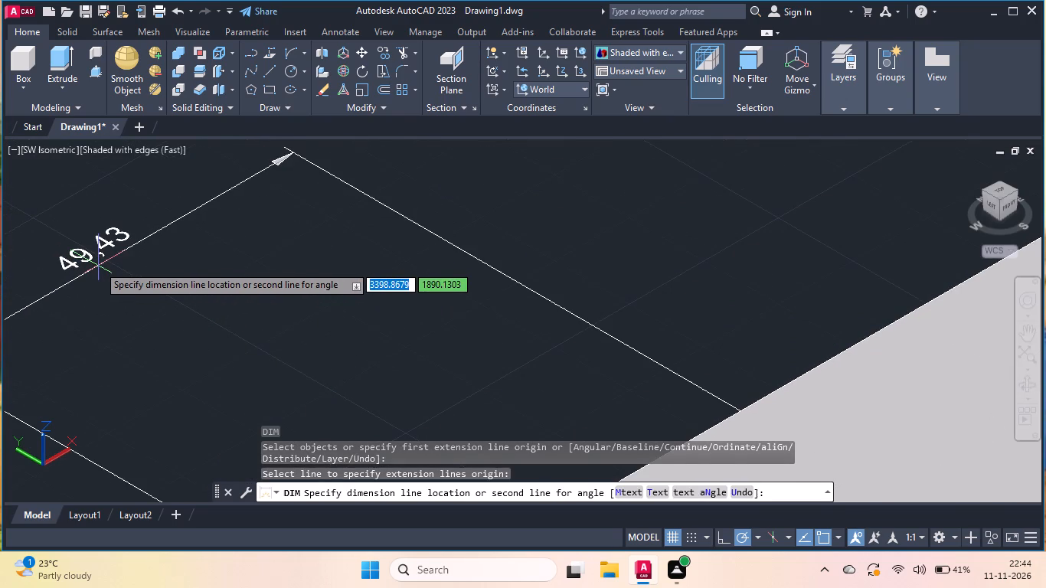
pyautogui.press('Escape')
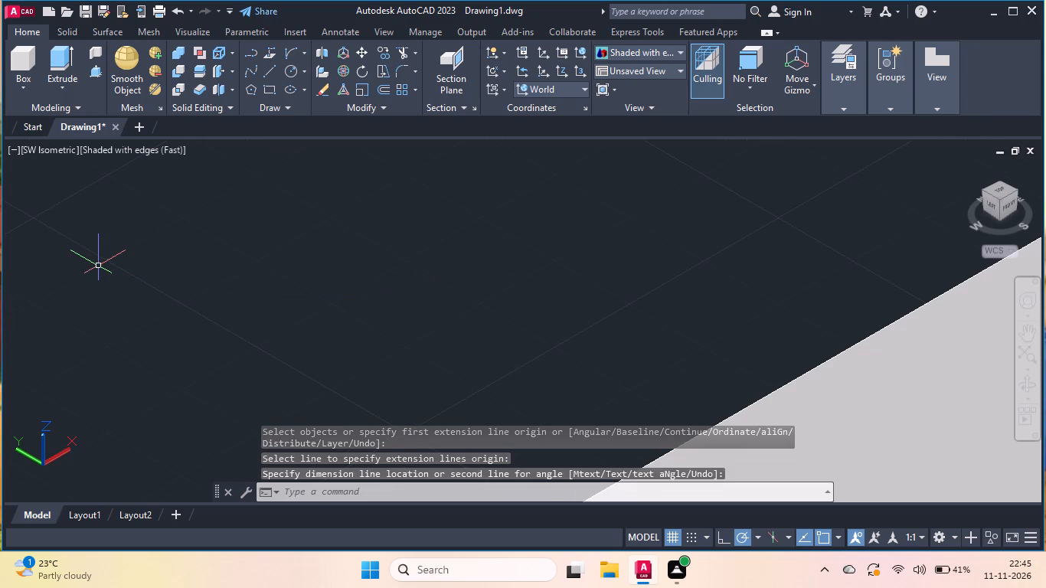
# Draw a perpendicular line from the midpoint of the square's side nearest the arc, crossing the arc and extending past the box's short edge.
pyautogui.press('l')
pyautogui.press('Return')
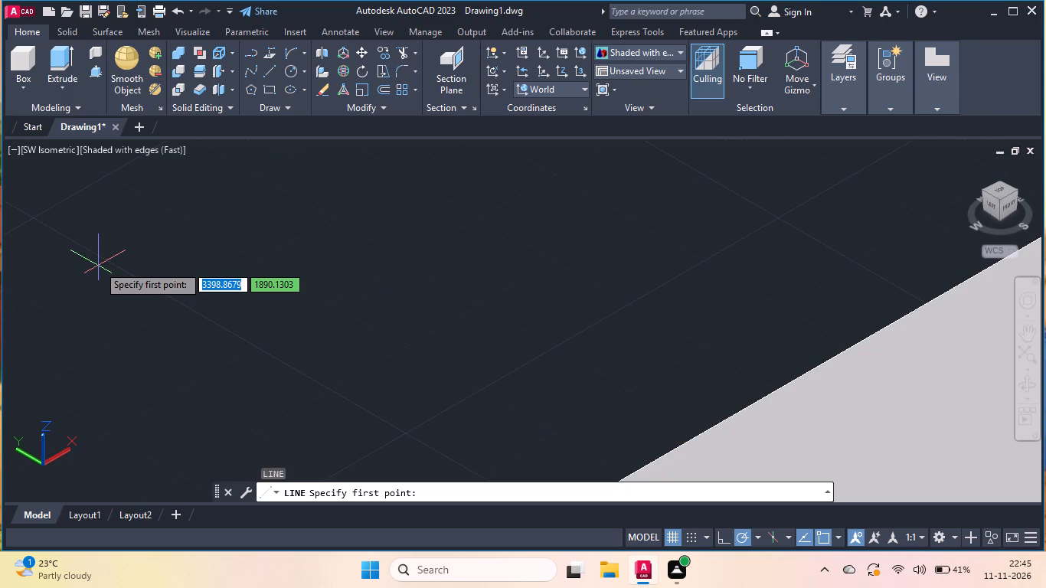
pyautogui.scroll(-3, 114, 256)
pyautogui.scroll(-1, 229, 263)
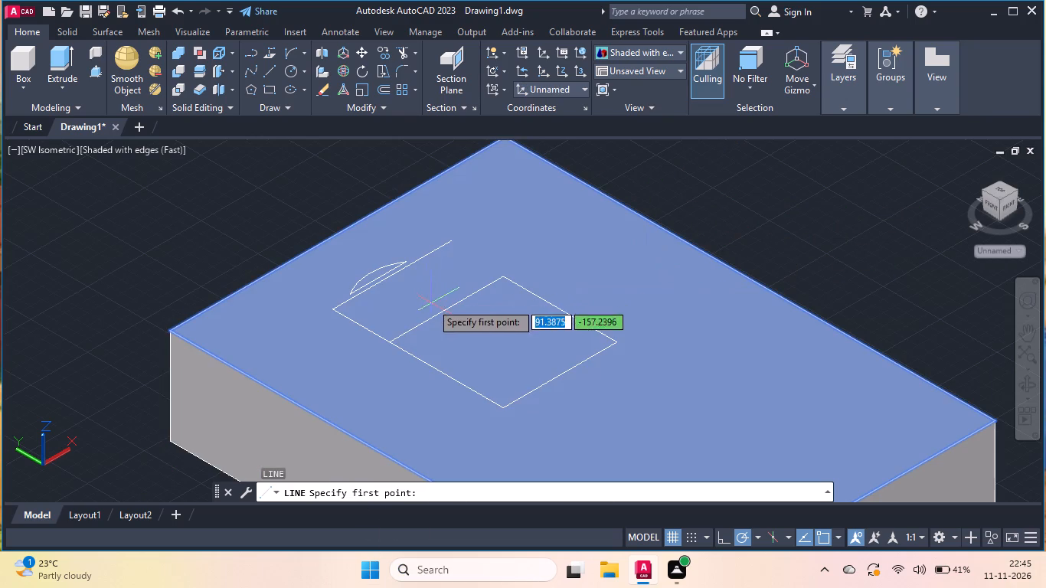
pyautogui.scroll(3, 455, 302)
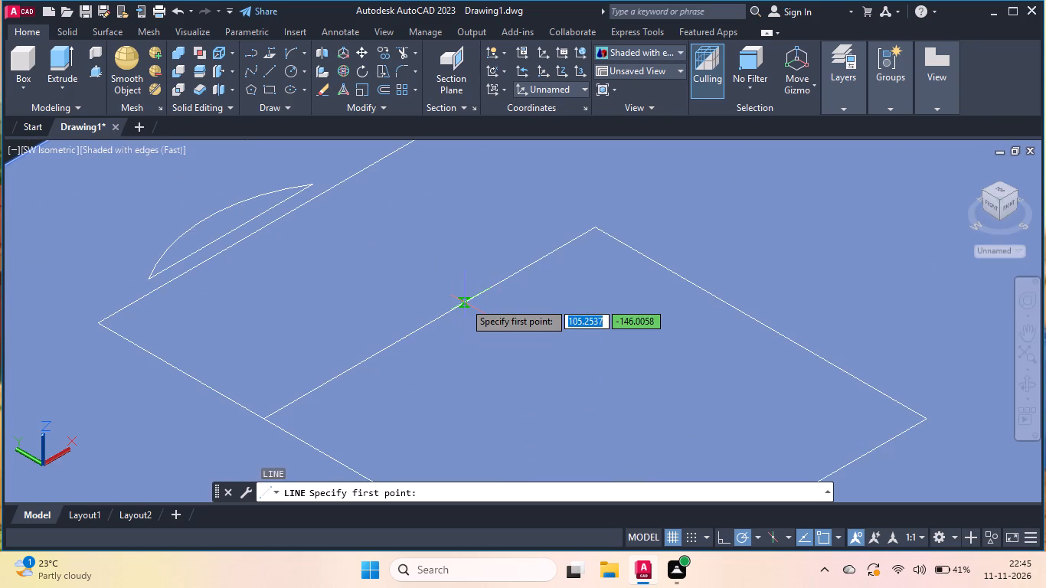
pyautogui.click(430, 322)
pyautogui.scroll(-2, 430, 322)
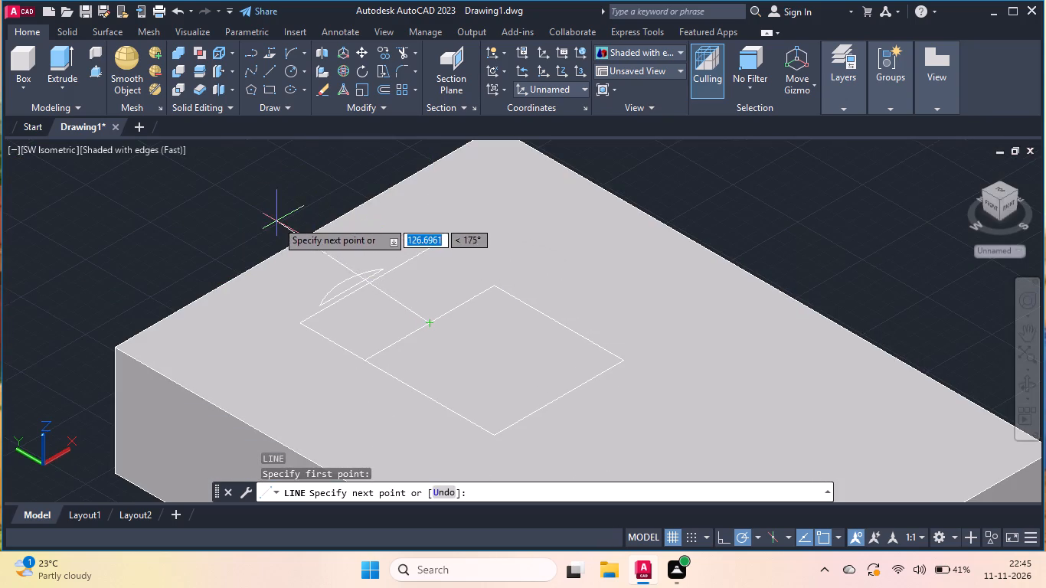
pyautogui.click(256, 224)
pyautogui.rightClick(252, 222)
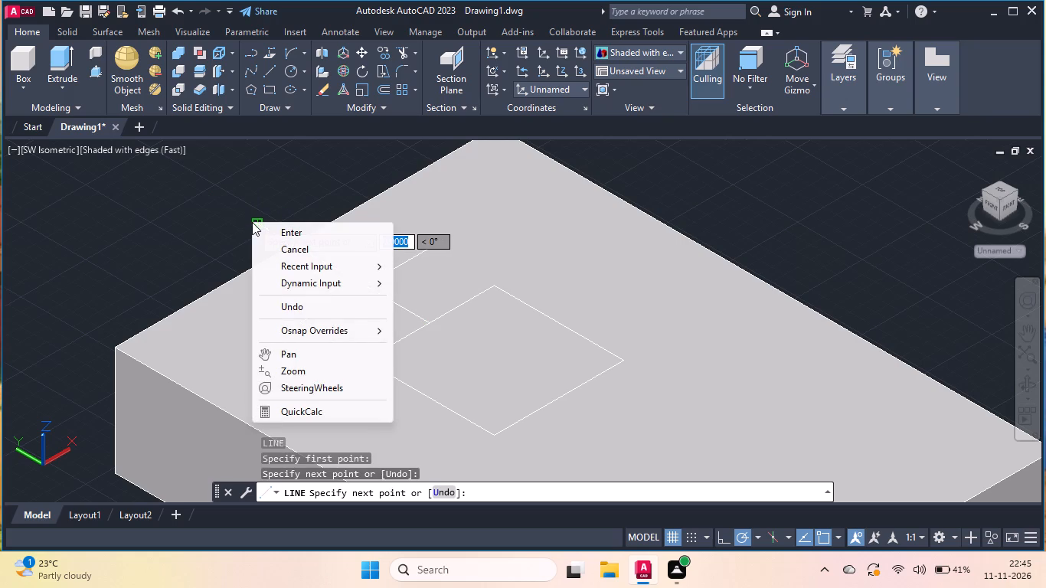
pyautogui.doubleClick(252, 223)
pyautogui.click(263, 233)
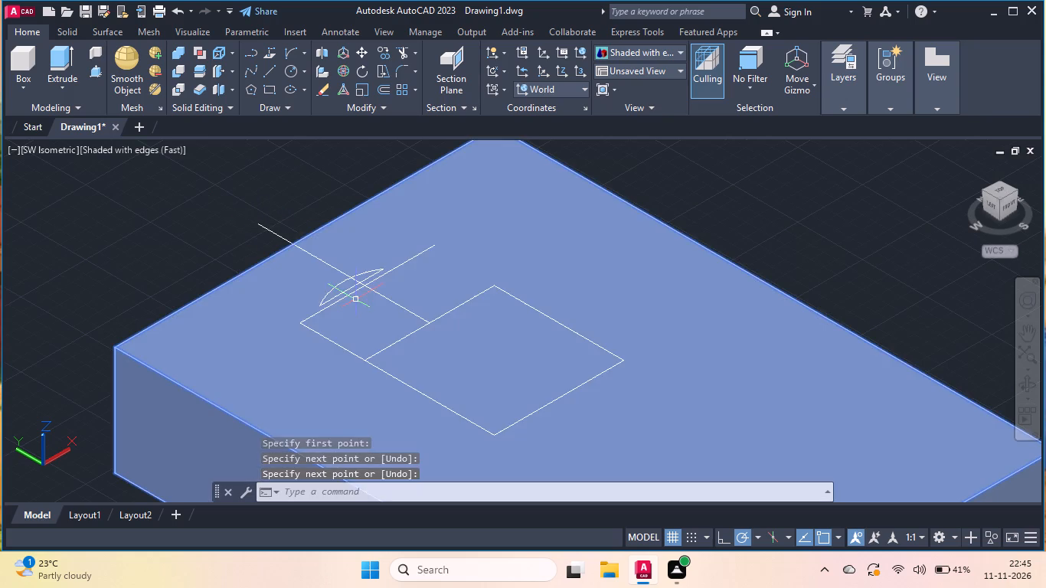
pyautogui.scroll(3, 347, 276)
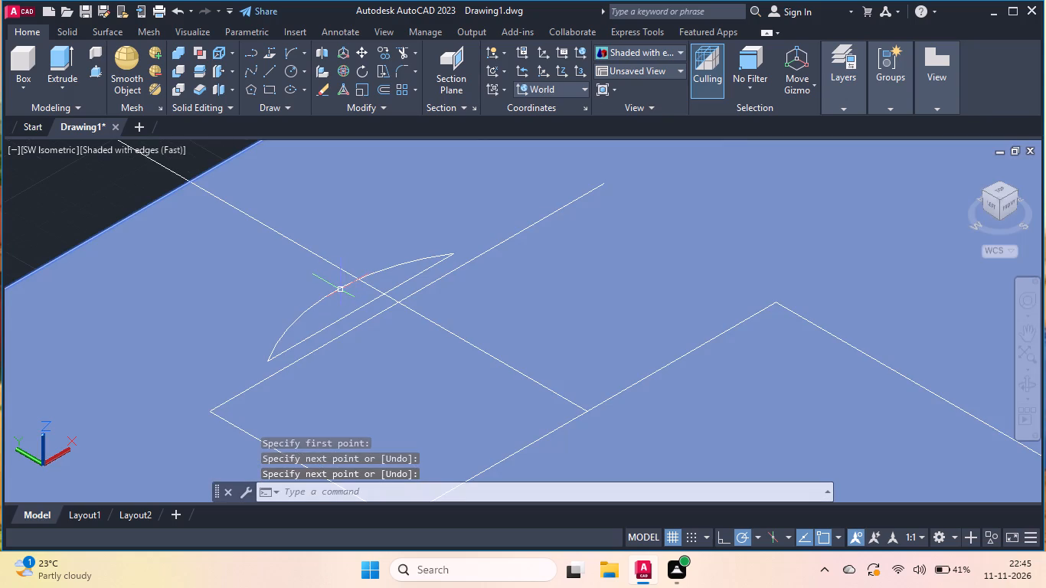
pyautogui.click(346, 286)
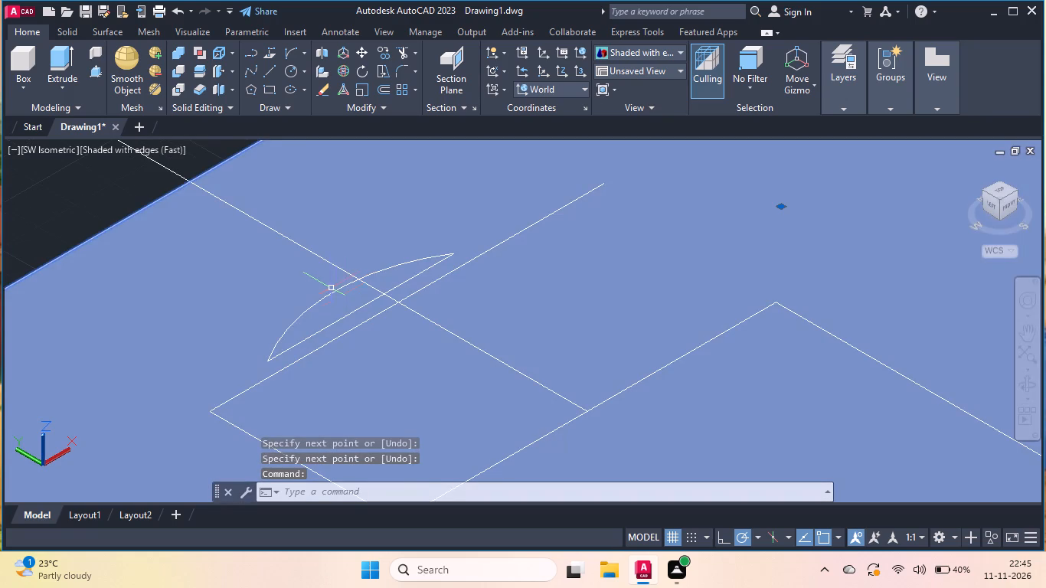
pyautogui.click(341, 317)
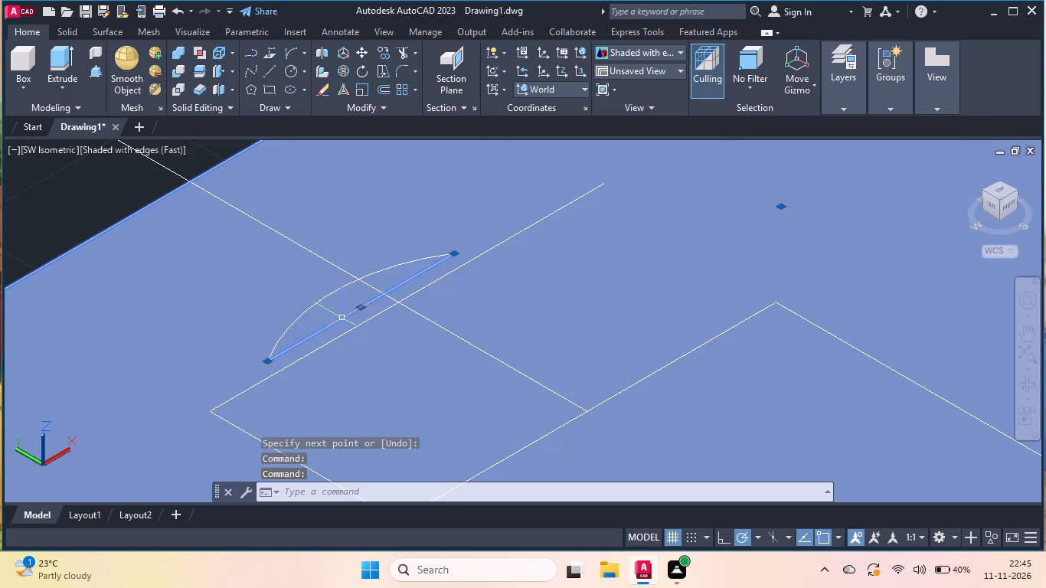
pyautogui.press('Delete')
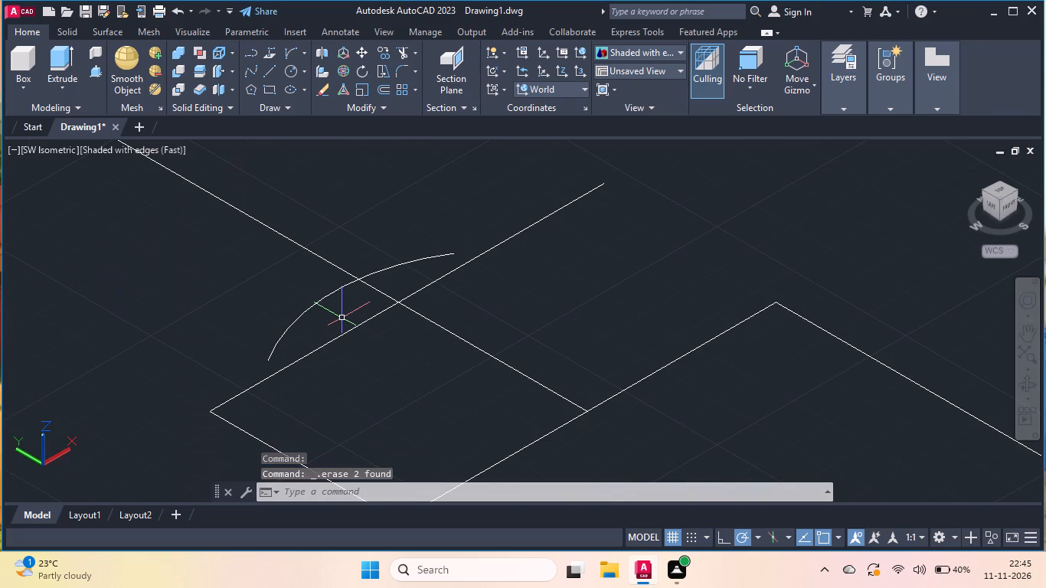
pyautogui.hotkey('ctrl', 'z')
# Erase the straight line joining the arc's two ends, keeping the arc and the box.
pyautogui.click(342, 318)
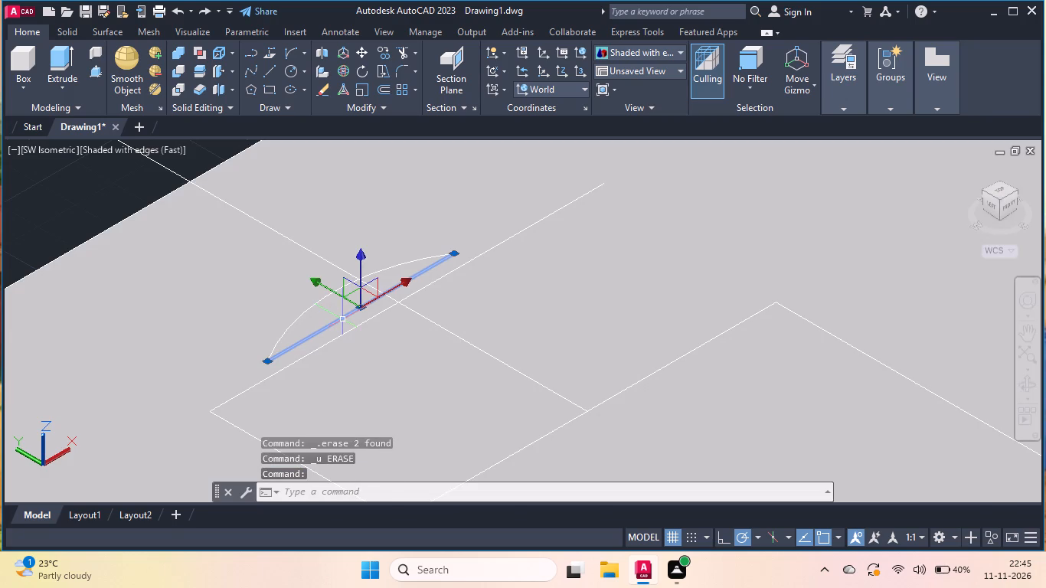
pyautogui.press('Delete')
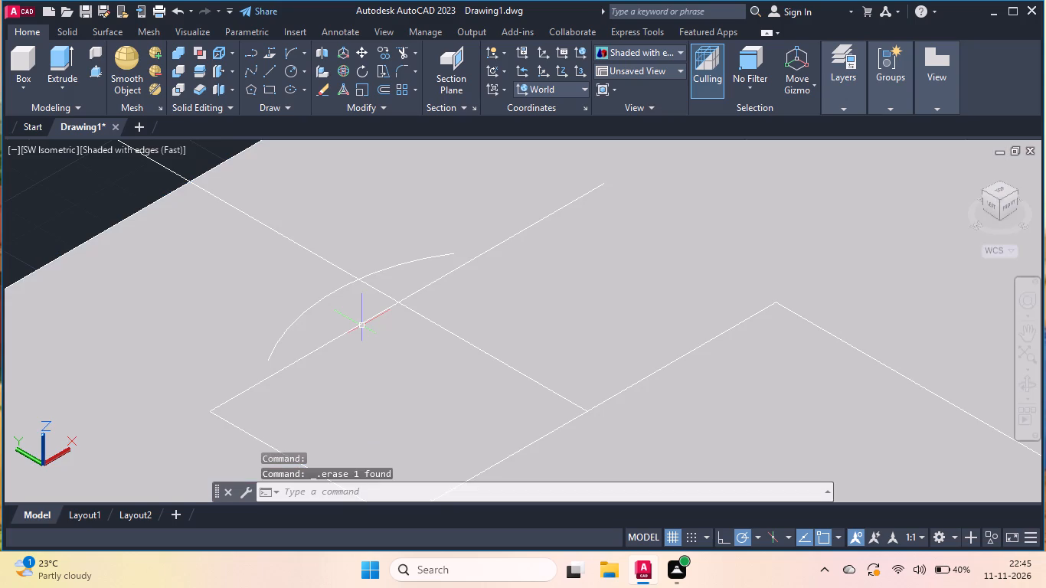
# Move the arc by its midpoint to the intersection of the perpendicular line and the construction line parallel to the square's side.
pyautogui.click(319, 299)
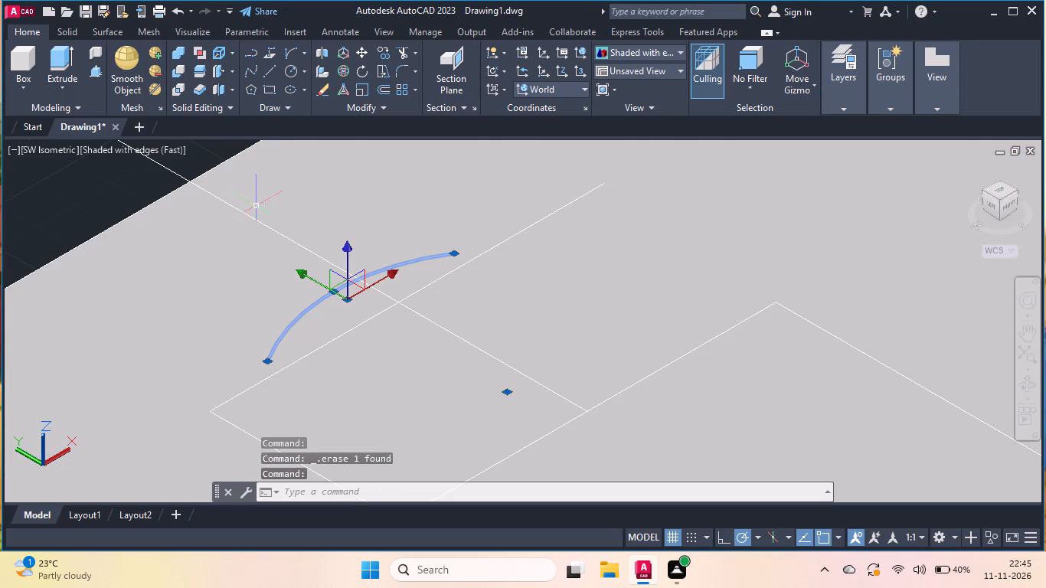
pyautogui.press('m')
pyautogui.press('Return')
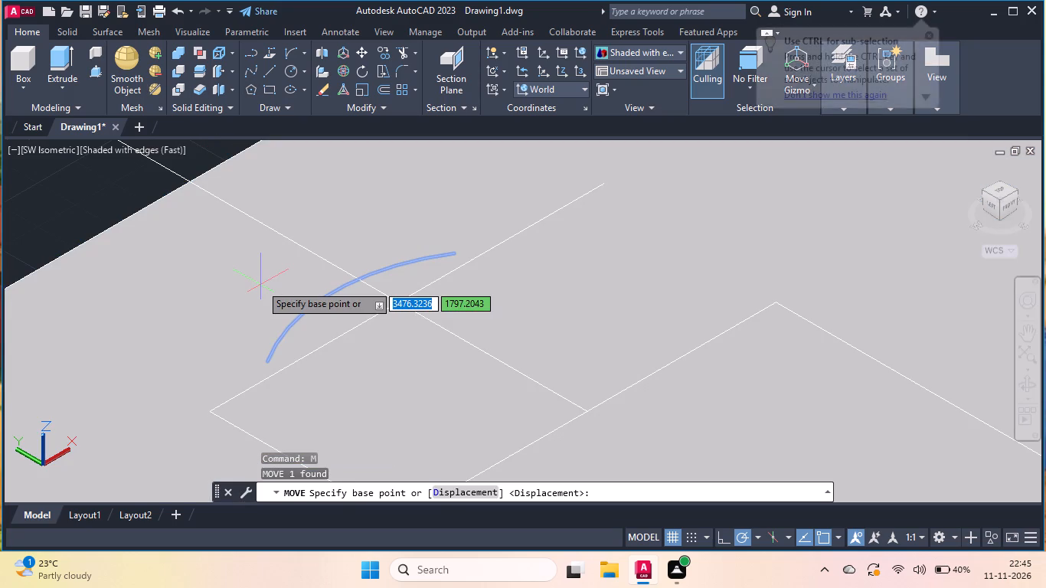
pyautogui.click(331, 292)
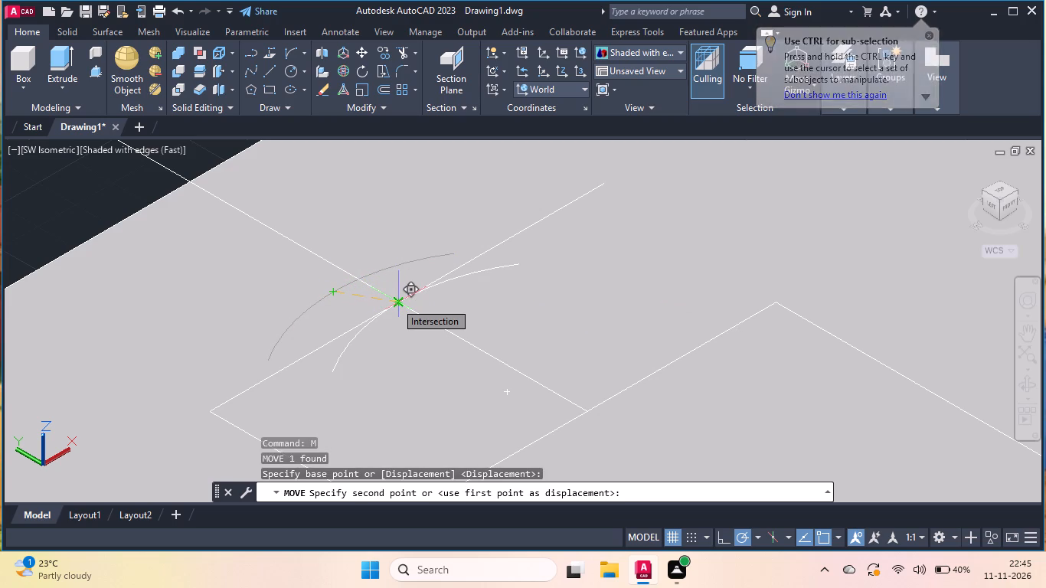
pyautogui.doubleClick(395, 302)
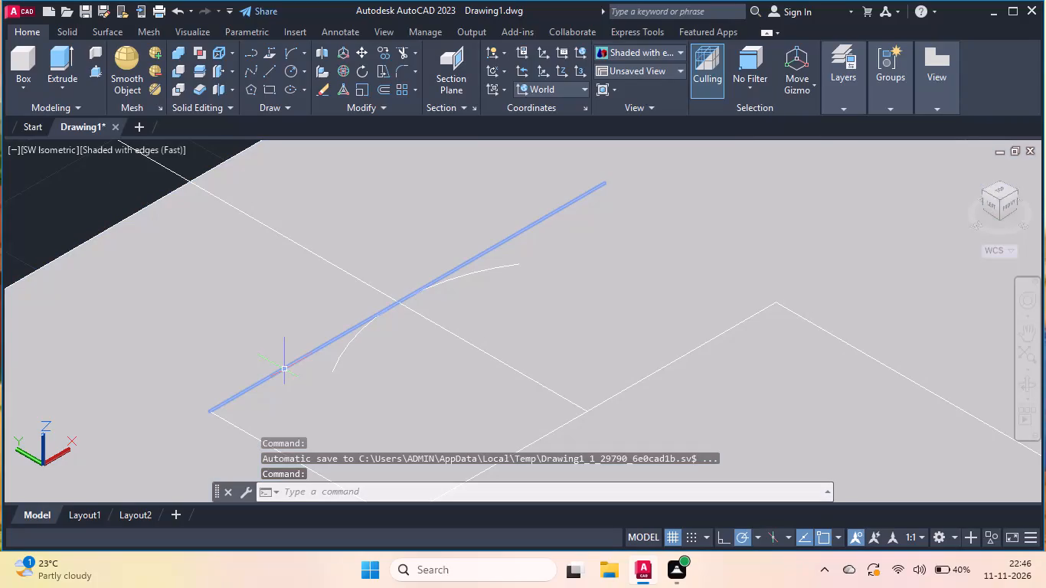
# Erase the three construction lines between the square and the box's short edge, keeping the arc and the square.
pyautogui.click(283, 367)
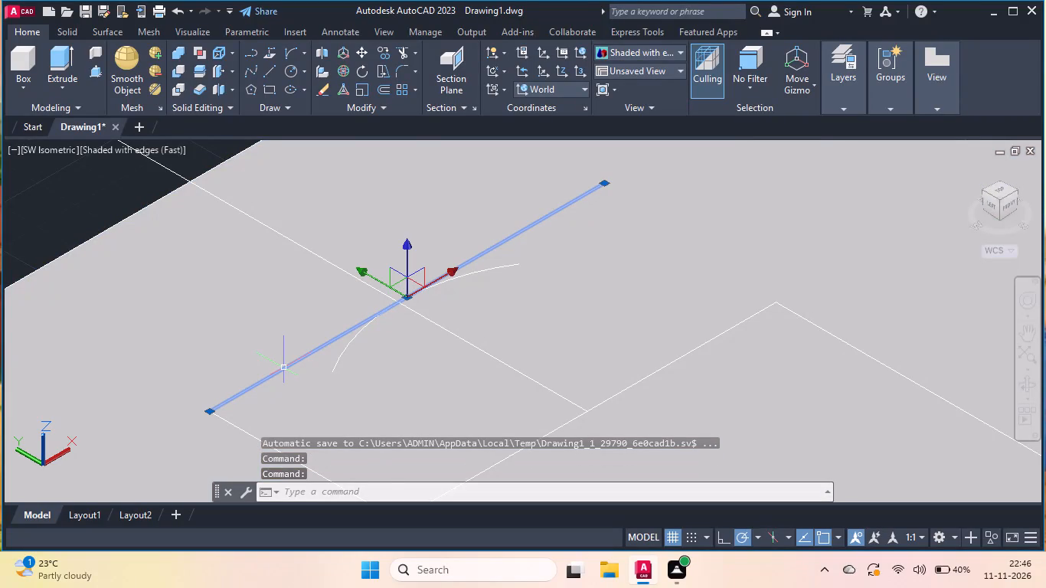
pyautogui.press('Delete')
pyautogui.scroll(-1, 299, 360)
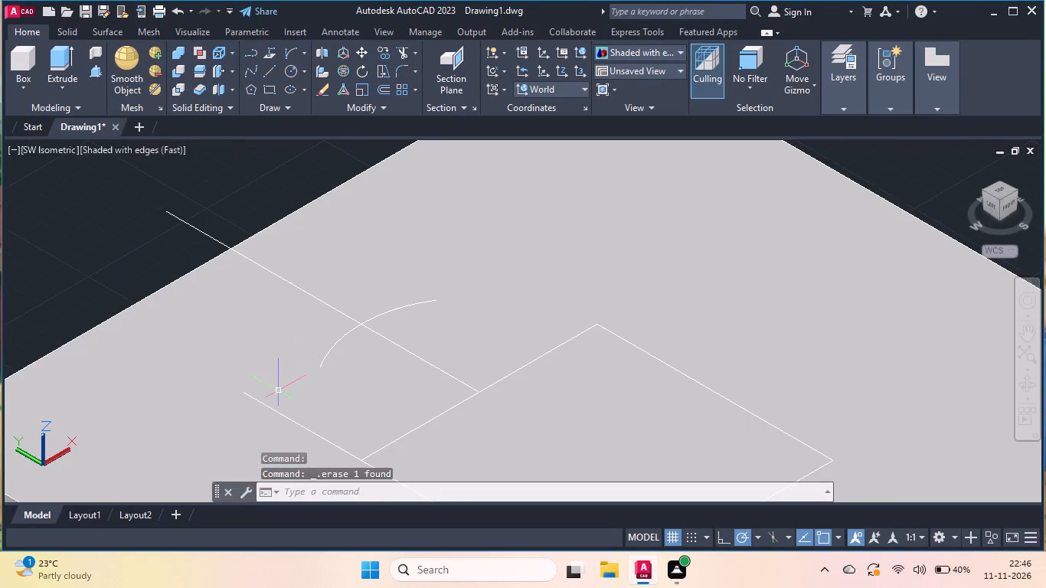
pyautogui.click(263, 402)
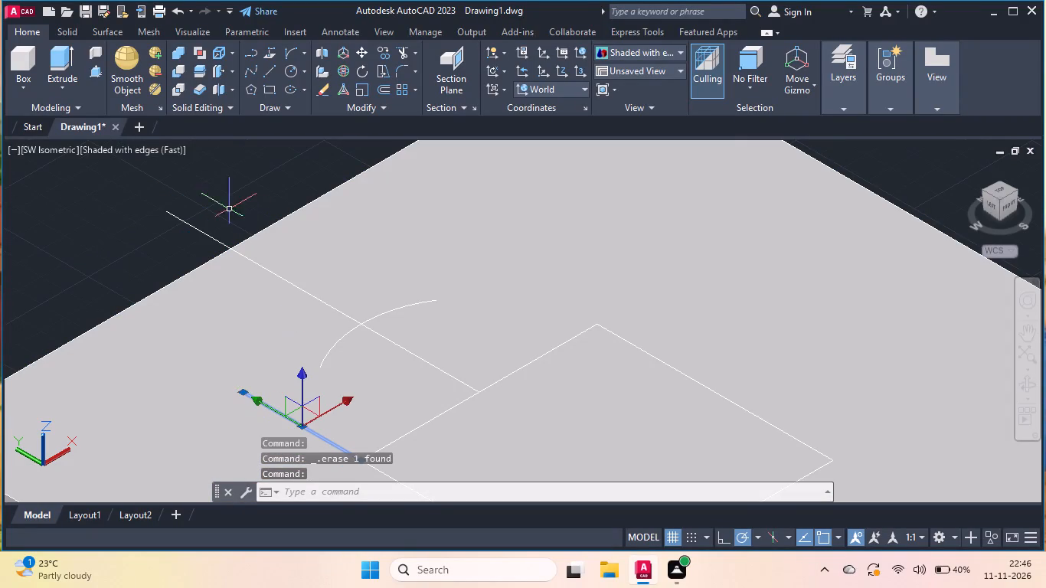
pyautogui.click(194, 227)
pyautogui.press('Delete')
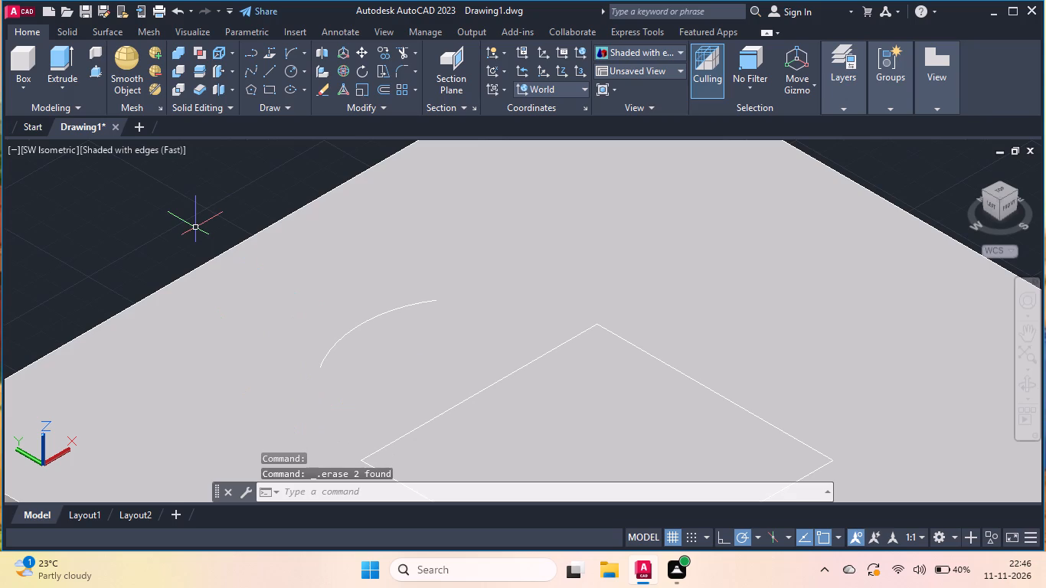
# Draw two parallel lines from the arc's two ends, crossing the square and ending a little beyond its opposite side.
pyautogui.press('l')
pyautogui.press('Return')
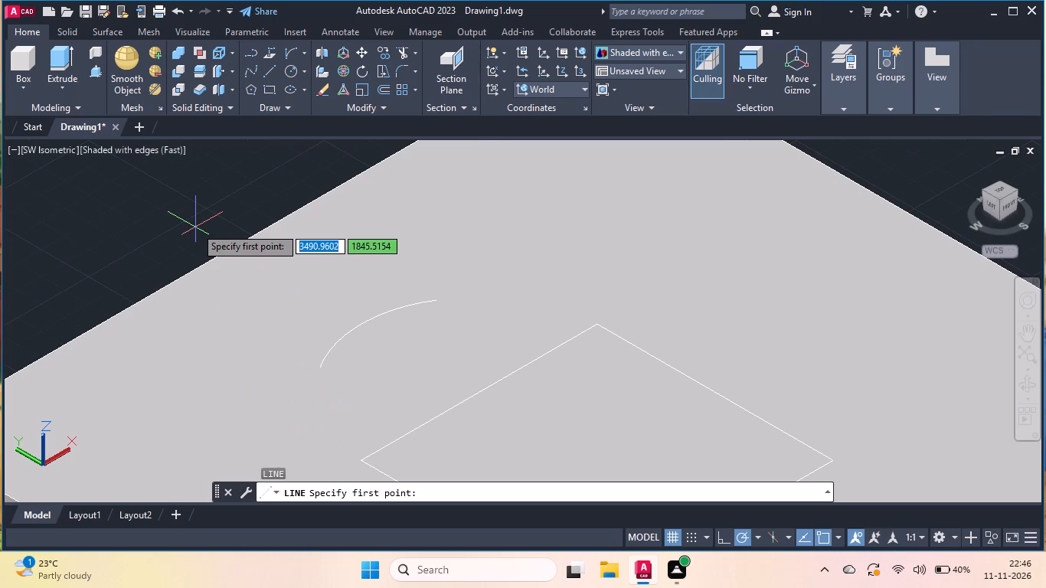
pyautogui.scroll(-2, 268, 289)
pyautogui.scroll(1, 274, 323)
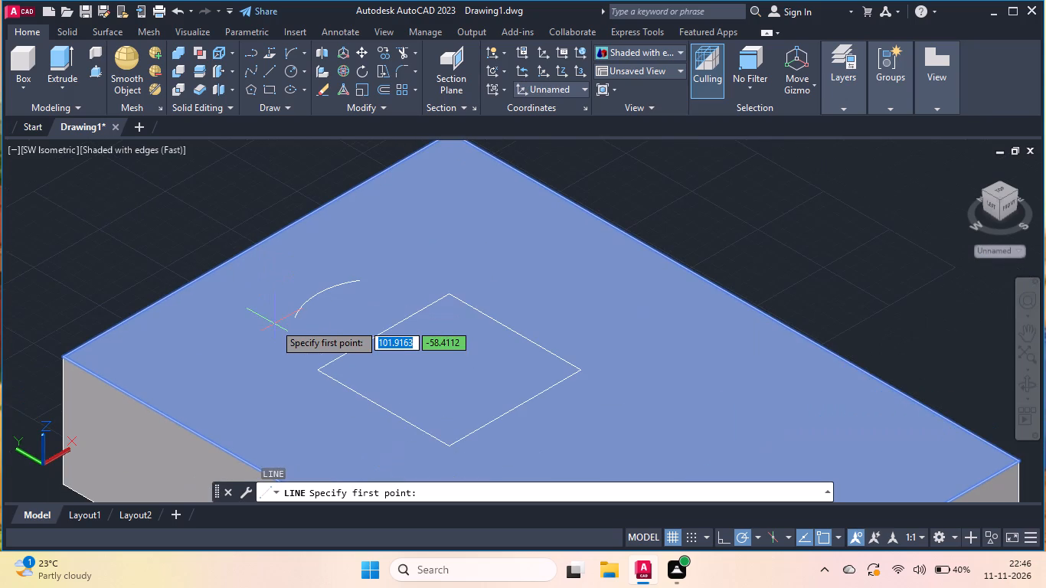
pyautogui.click(291, 320)
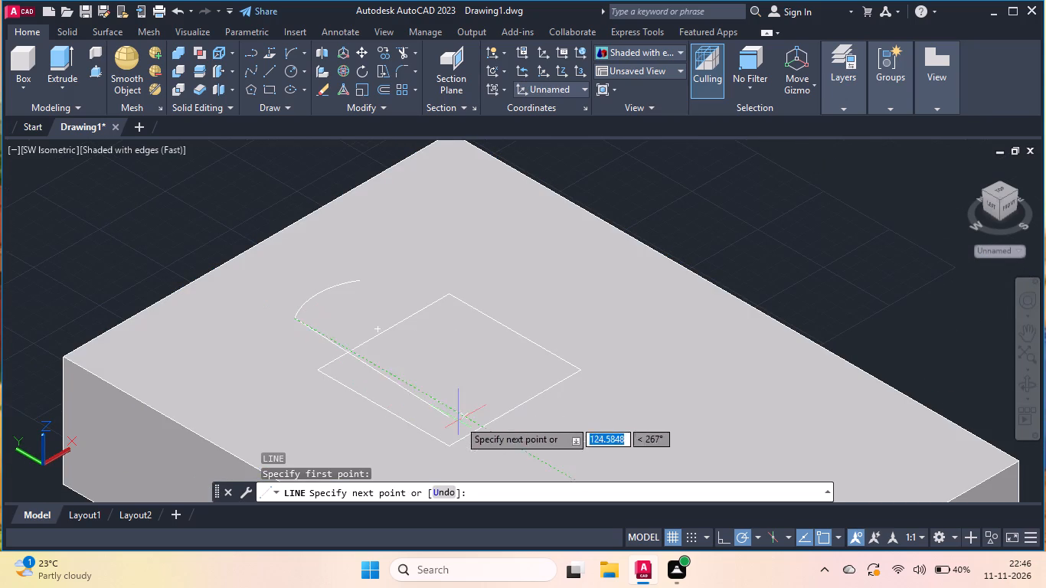
pyautogui.click(517, 445)
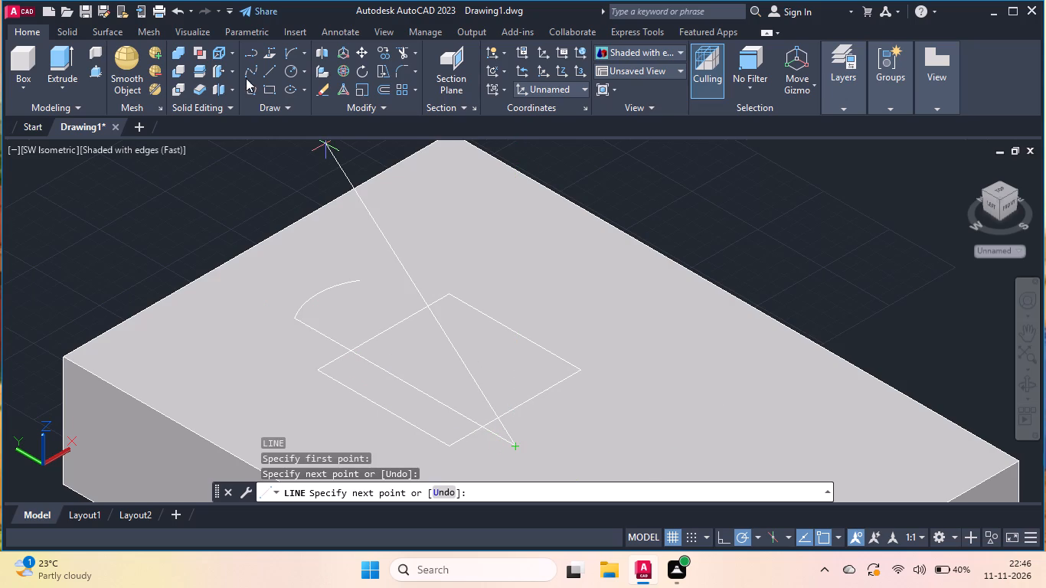
pyautogui.click(266, 70)
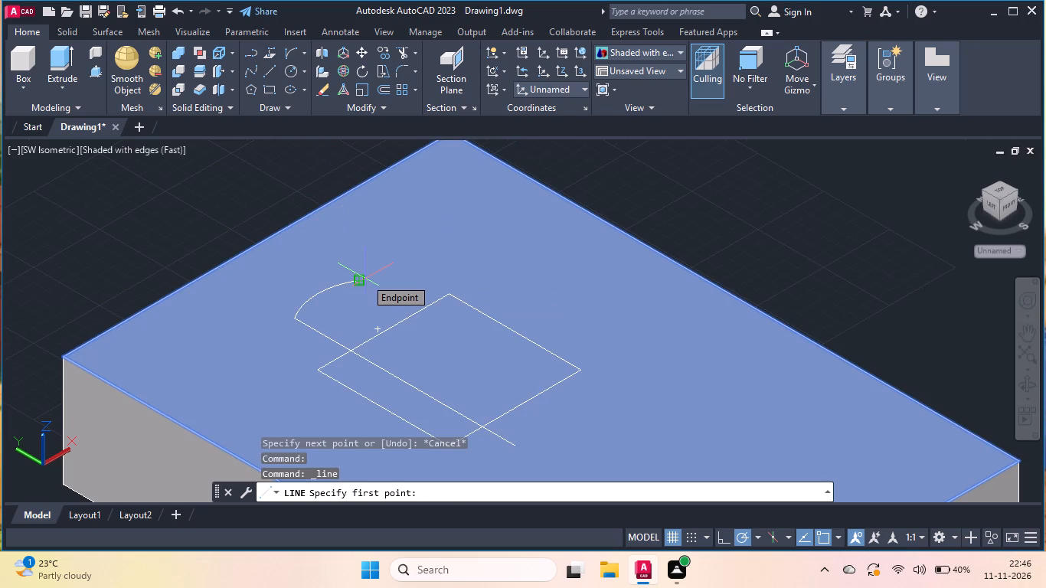
pyautogui.click(365, 278)
pyautogui.click(590, 418)
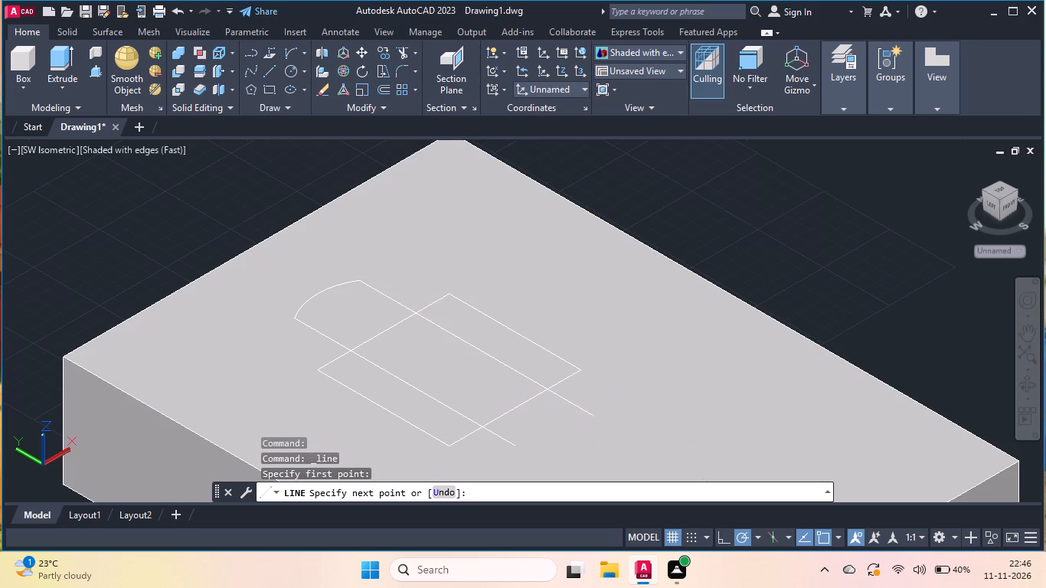
pyautogui.rightClick(620, 361)
pyautogui.click(660, 165)
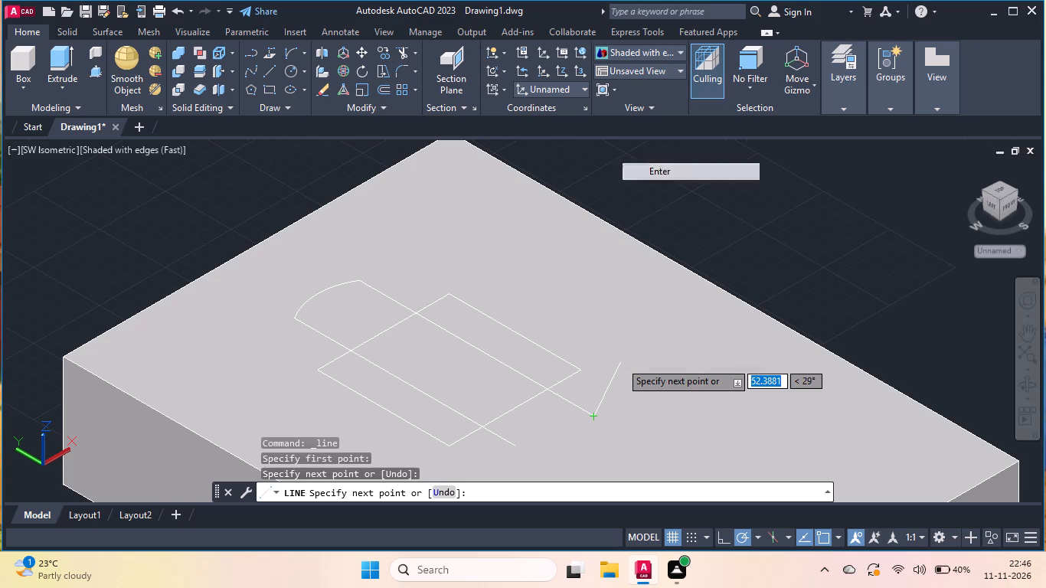
# Draw a line parallel to the square's side, starting 50 beyond that side in line with one parallel line and passing the other.
pyautogui.click(260, 70)
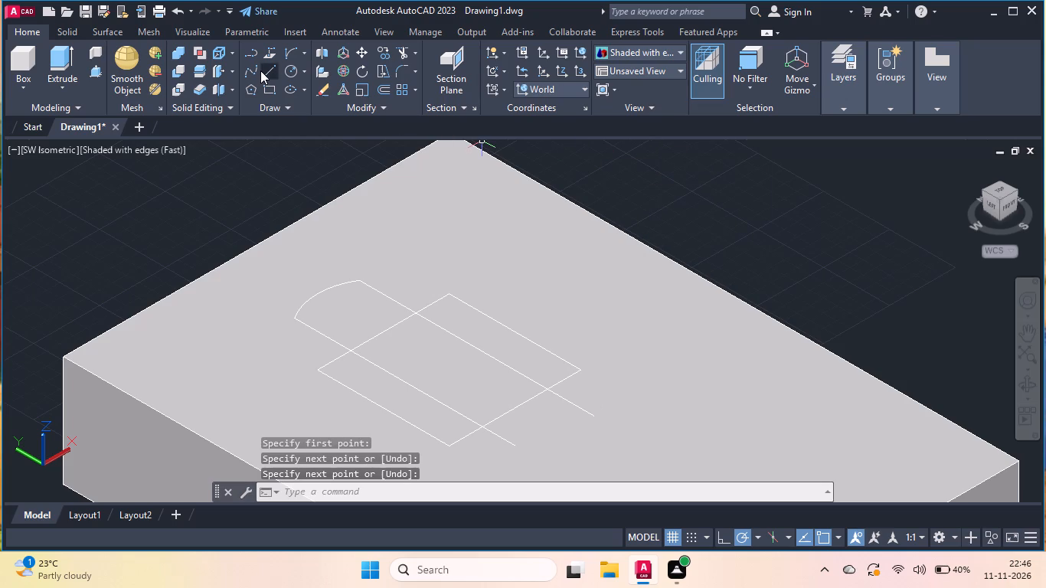
pyautogui.scroll(-1, 469, 225)
pyautogui.scroll(1, 496, 360)
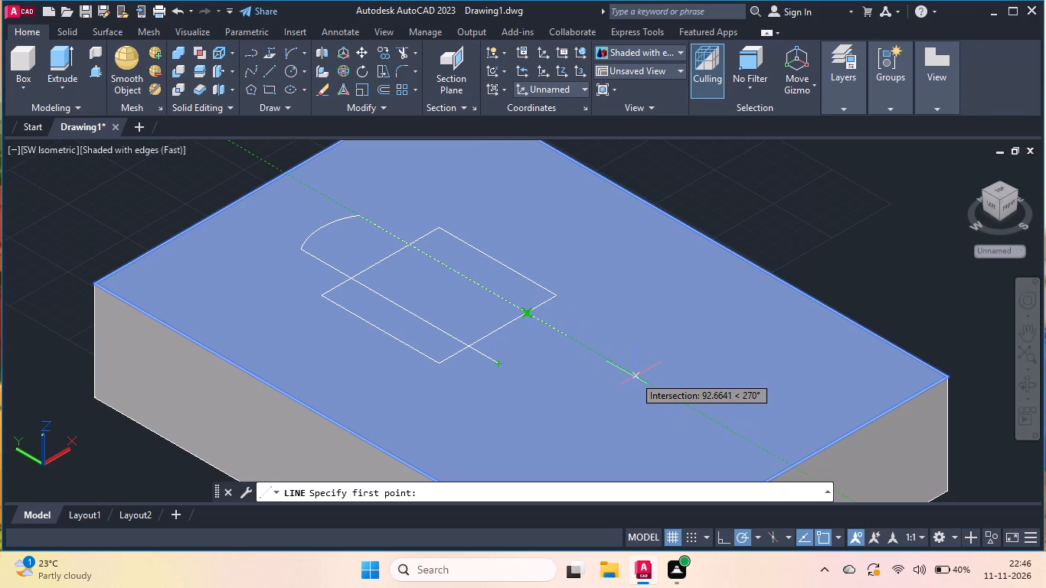
pyautogui.write('50')
pyautogui.press('Return')
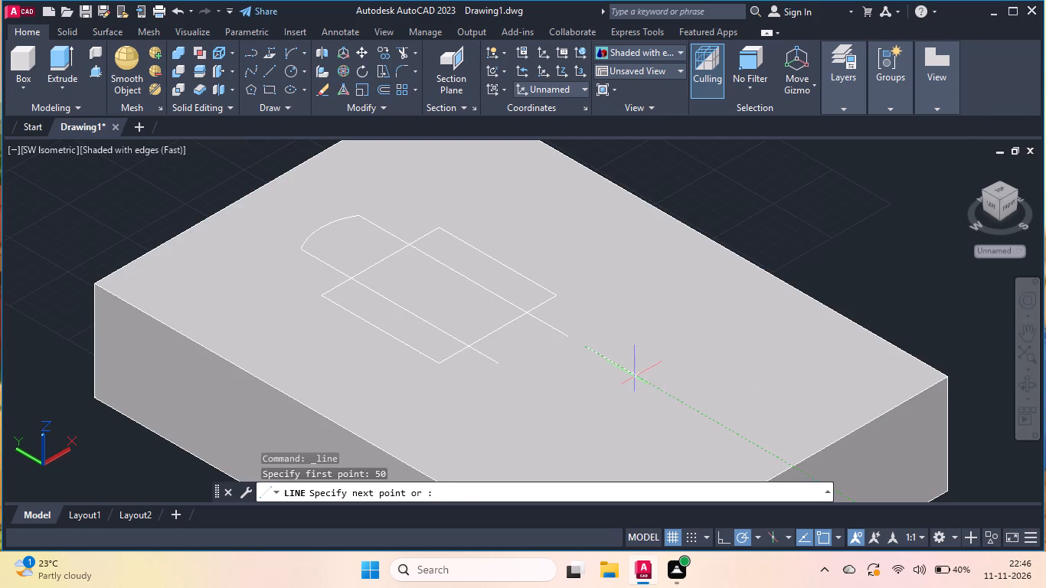
pyautogui.scroll(2, 512, 382)
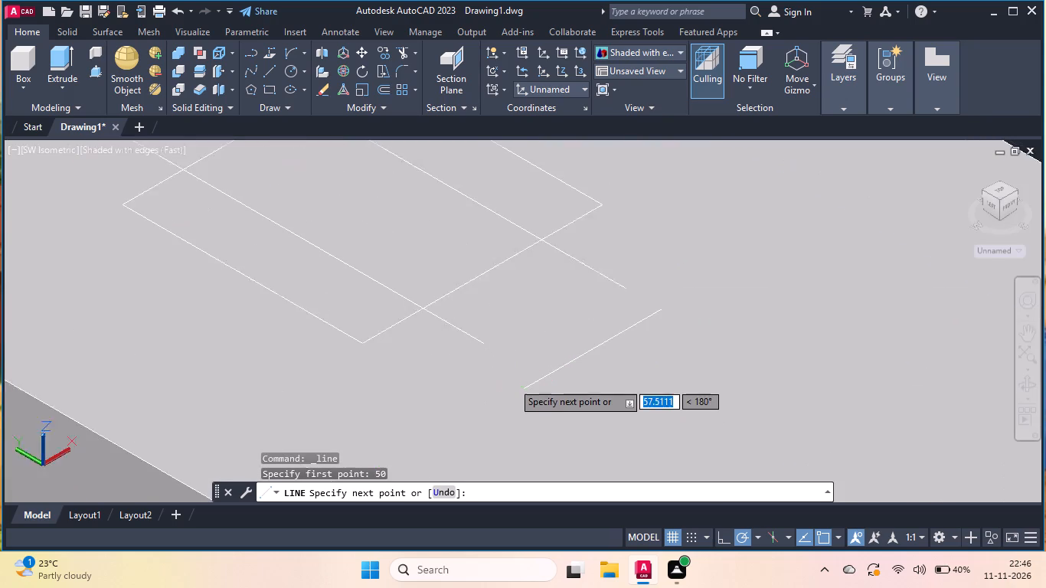
pyautogui.scroll(1, 512, 381)
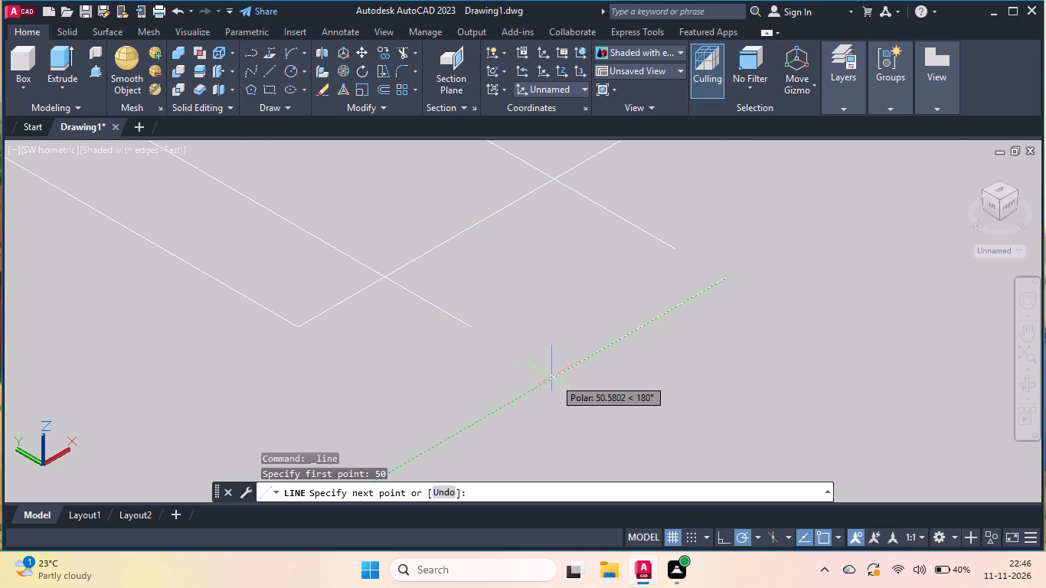
pyautogui.click(479, 423)
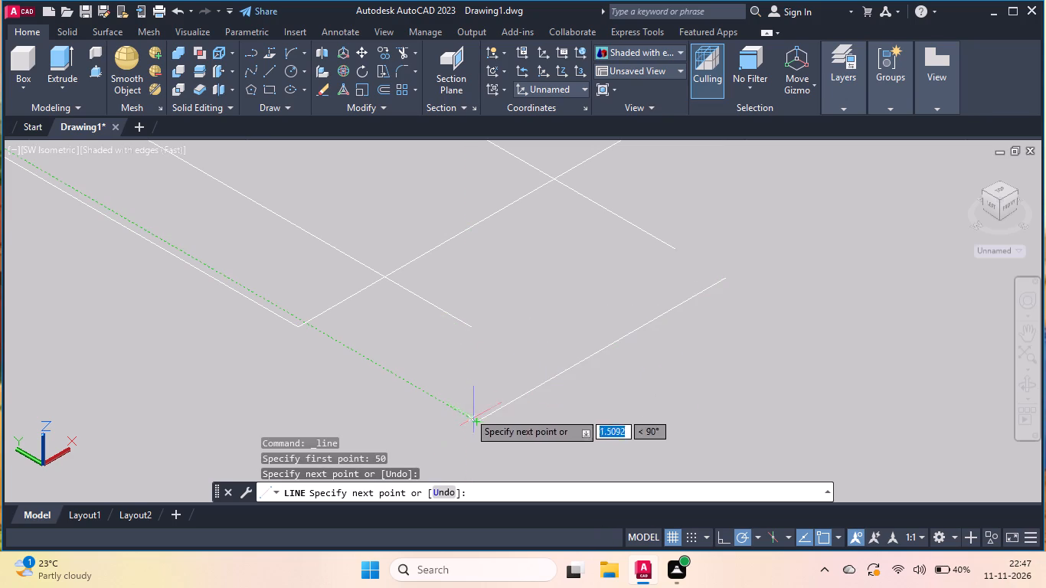
pyautogui.rightClick(466, 411)
pyautogui.click(484, 233)
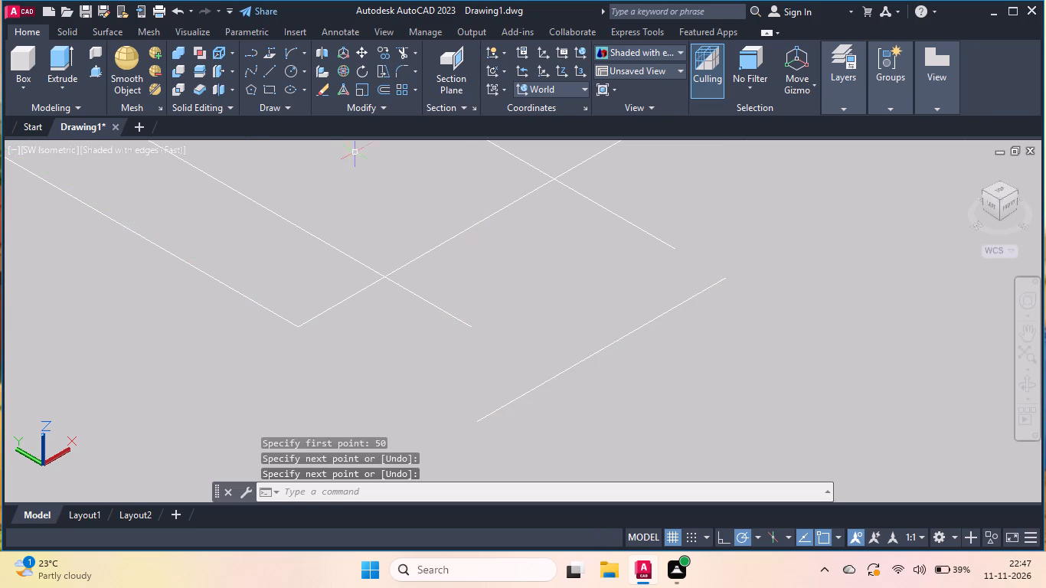
# Draw two short lines continuing the parallel lines from their free ends to the cross line beyond the square.
pyautogui.click(266, 72)
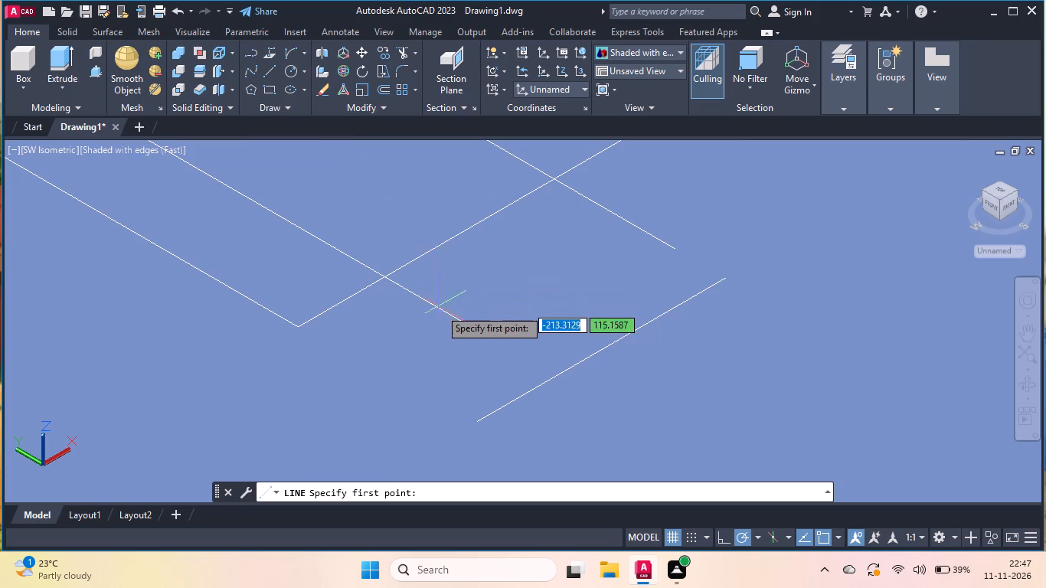
pyautogui.click(467, 325)
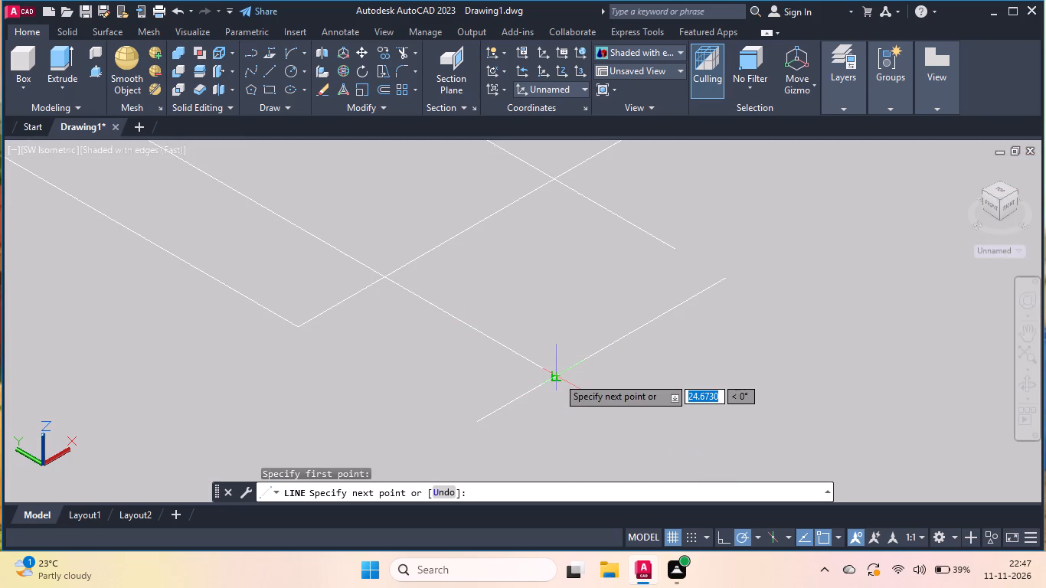
pyautogui.click(557, 377)
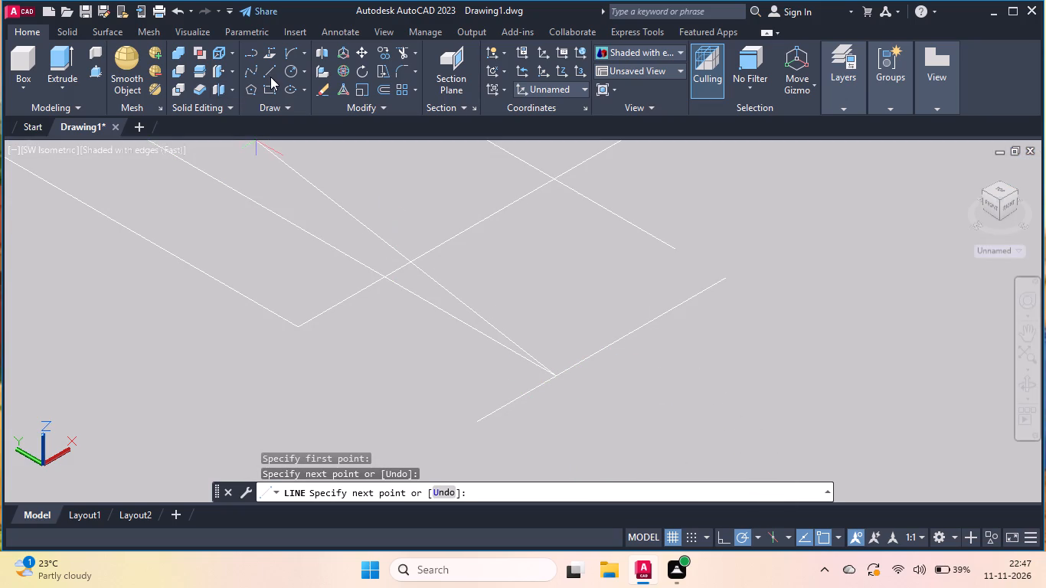
pyautogui.doubleClick(269, 72)
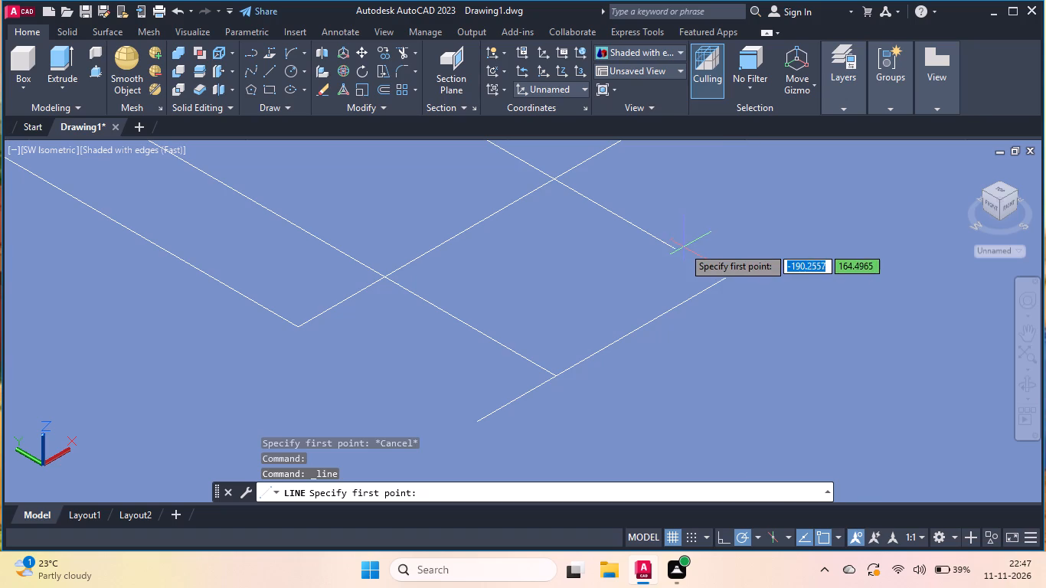
pyautogui.click(672, 249)
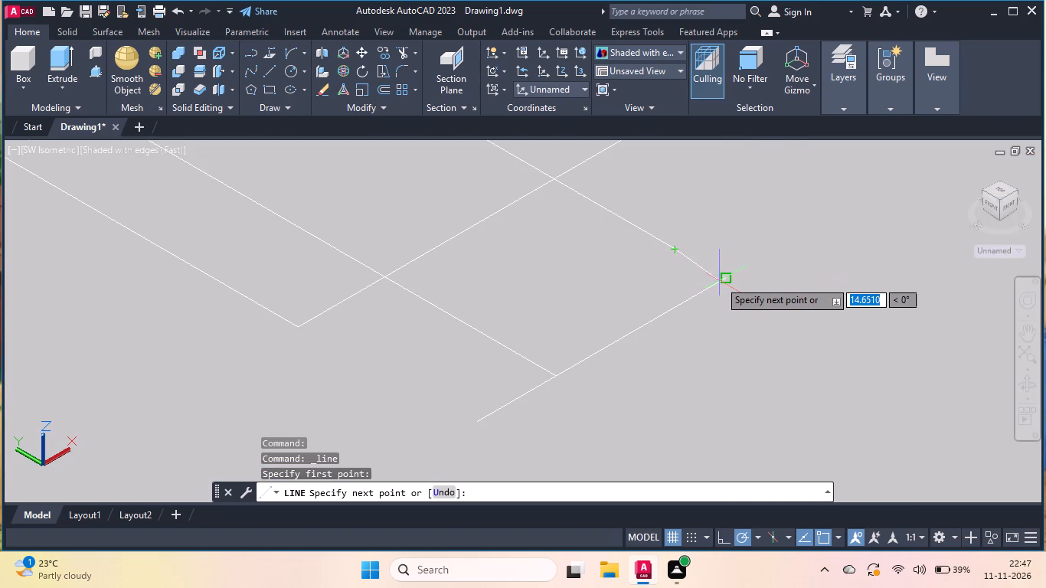
pyautogui.click(722, 279)
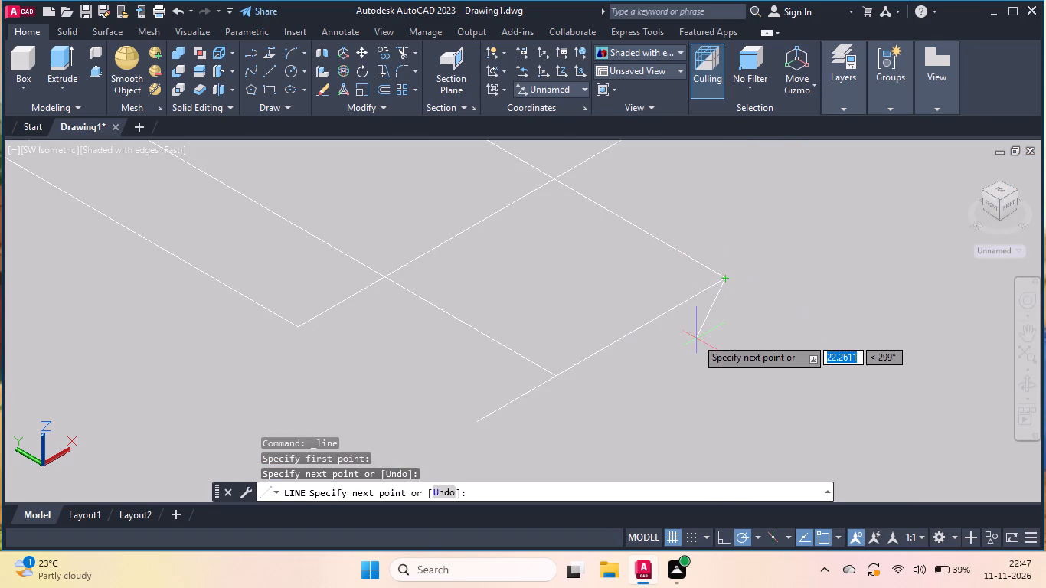
pyautogui.rightClick(691, 347)
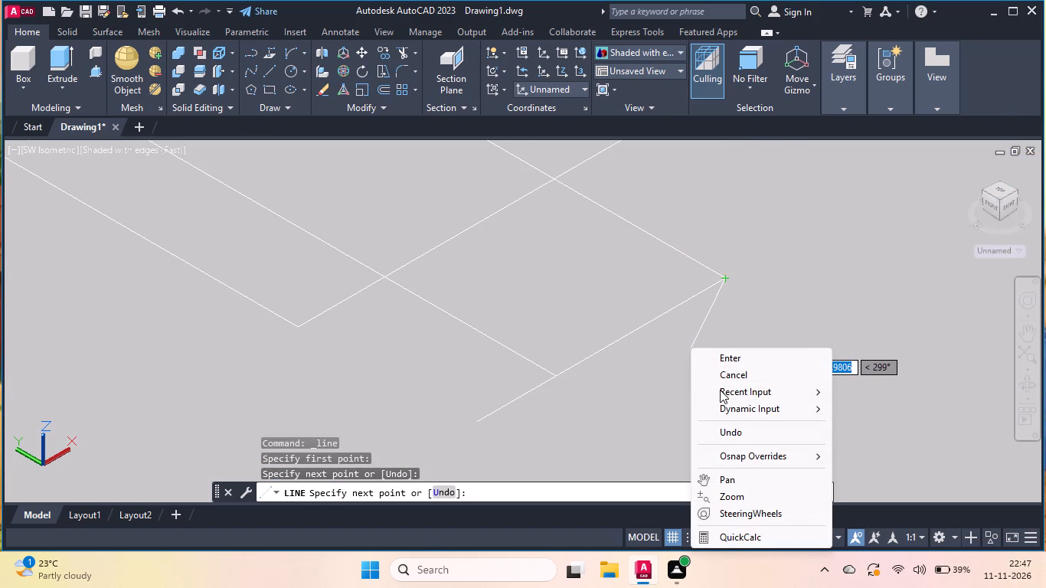
pyautogui.click(722, 358)
# Mirror the arc about the straight axis through its two ends, keeping the source arc.
pyautogui.scroll(-2, 678, 387)
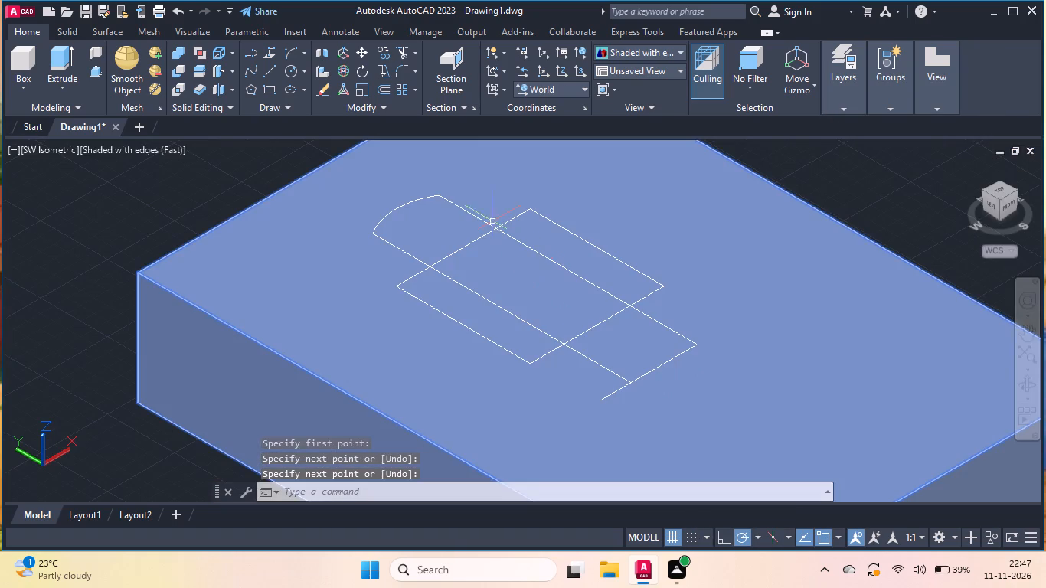
pyautogui.scroll(4, 442, 194)
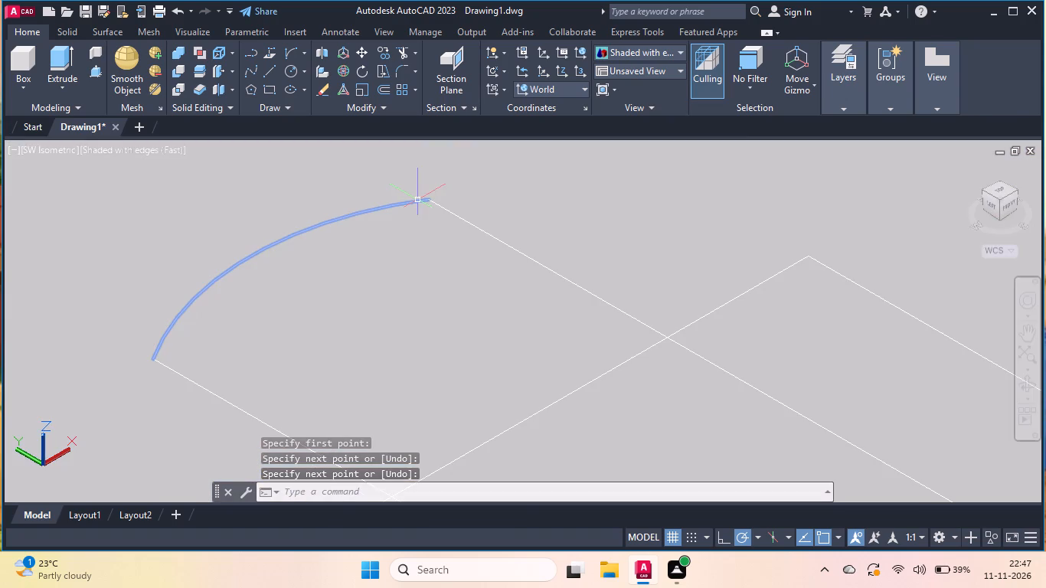
pyautogui.click(417, 199)
pyautogui.write('mi')
pyautogui.press('Return')
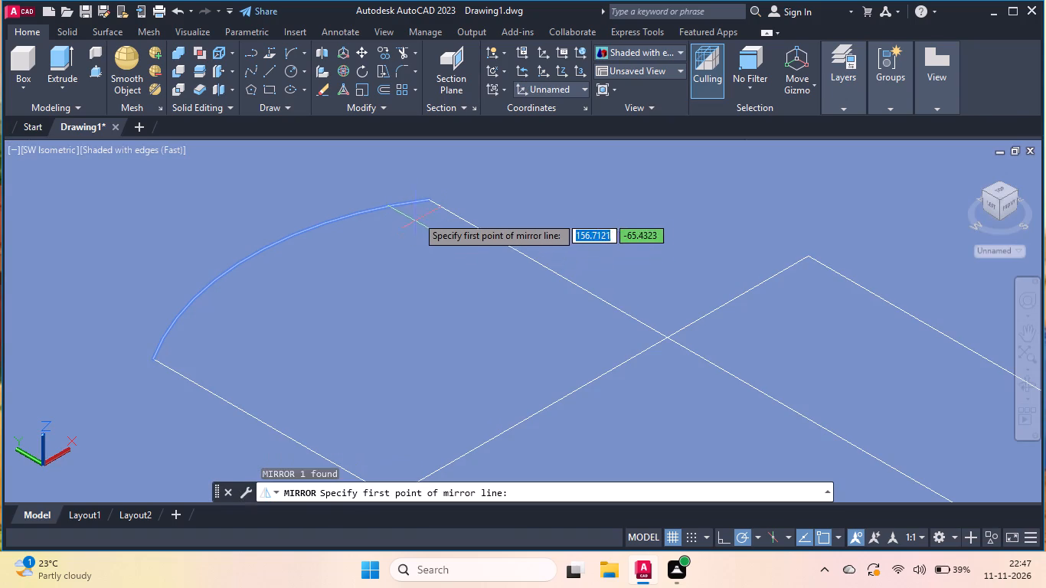
pyautogui.doubleClick(429, 198)
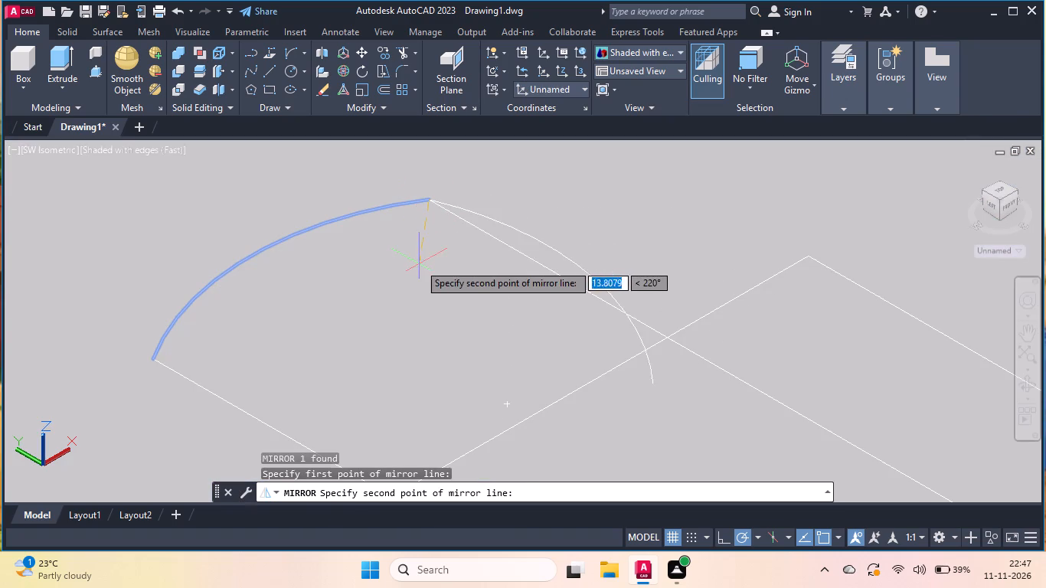
pyautogui.scroll(-1, 418, 263)
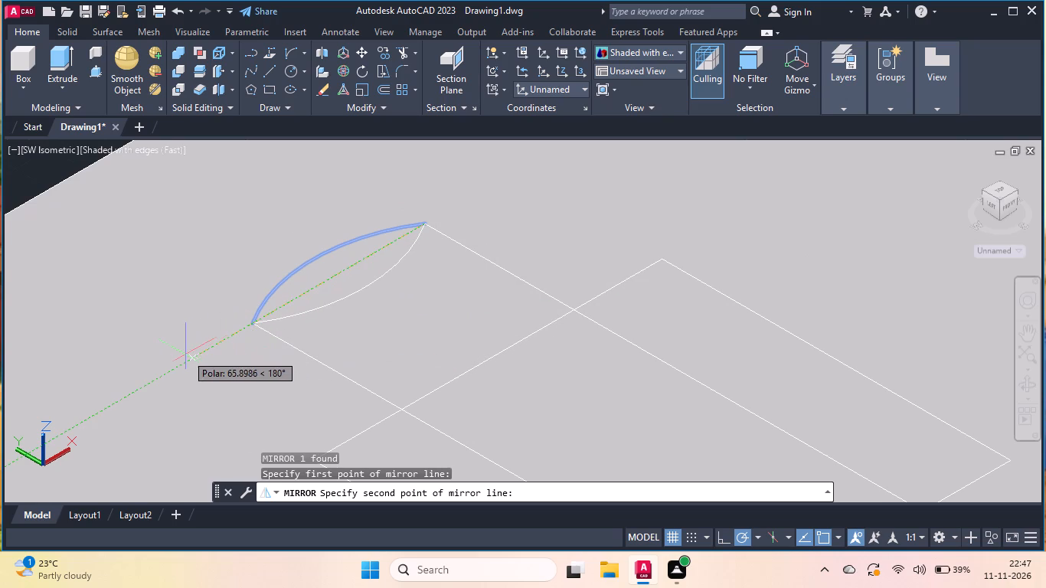
pyautogui.click(185, 354)
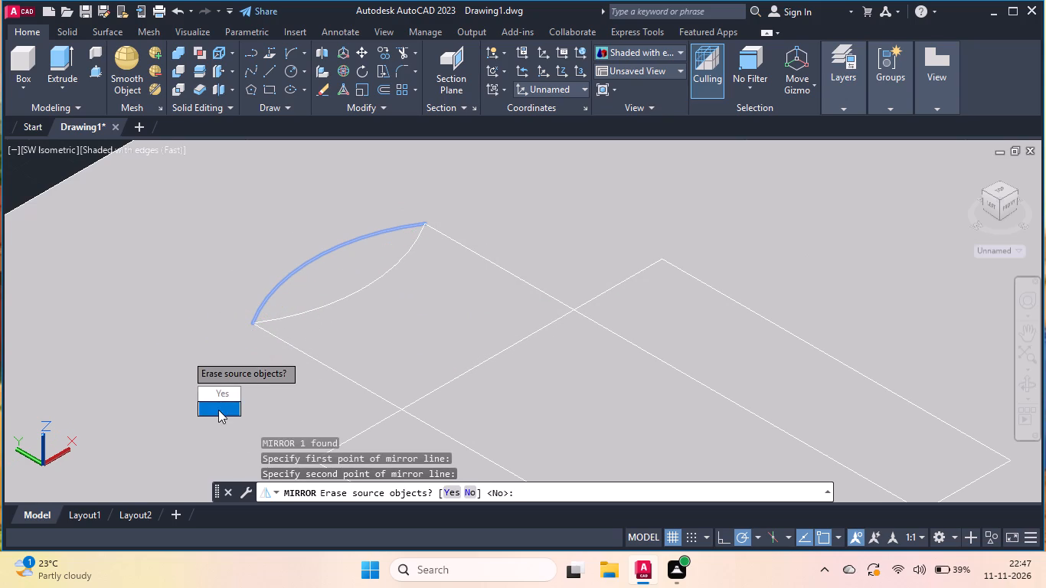
pyautogui.click(218, 410)
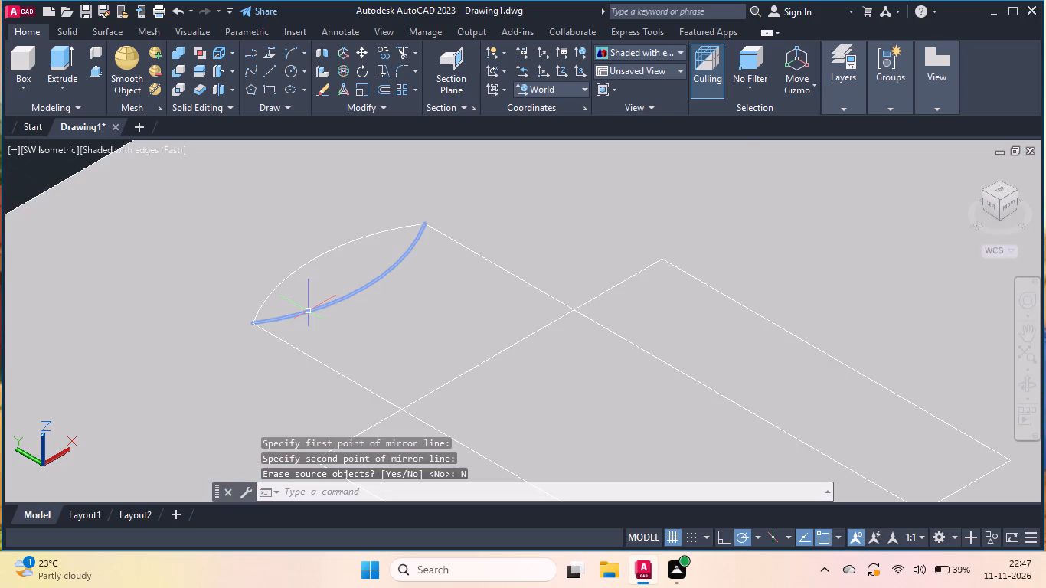
# Move the mirrored arc by its midpoint straight across the square so its ends meet the parallel lines' ends on the cross line.
pyautogui.click(308, 310)
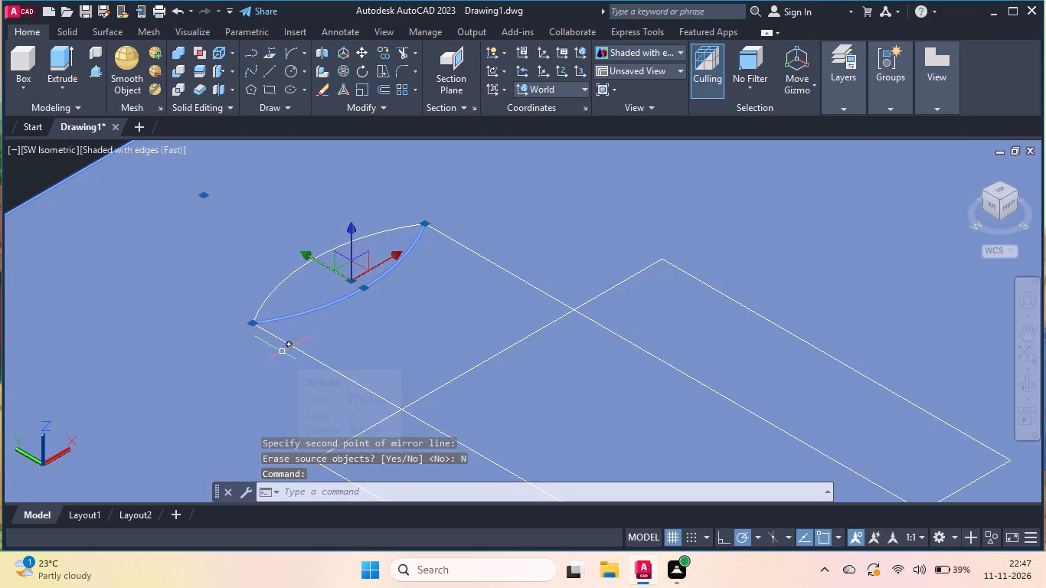
pyautogui.press('m')
pyautogui.press('Return')
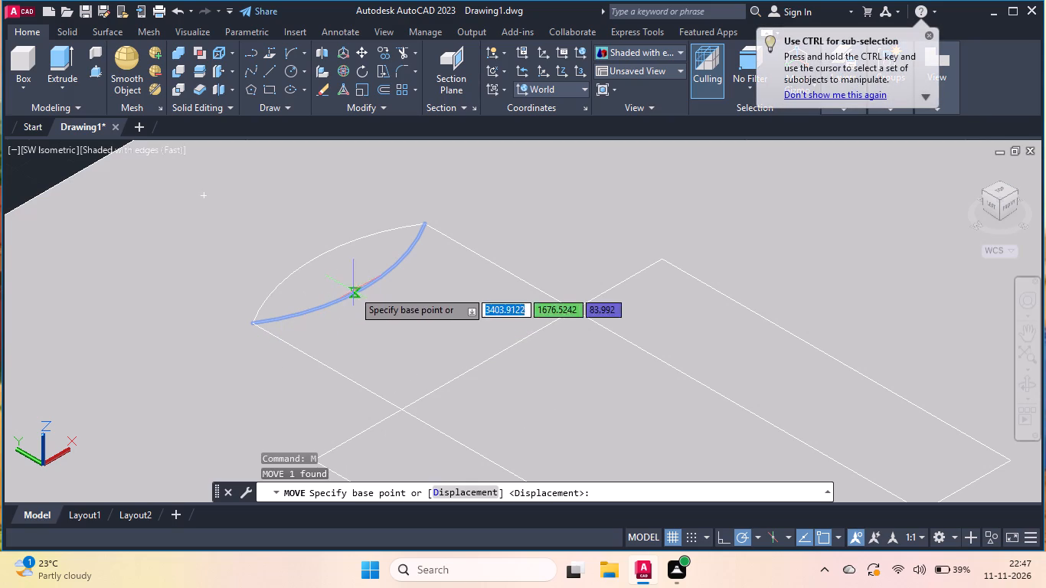
pyautogui.click(365, 283)
pyautogui.scroll(-3, 295, 244)
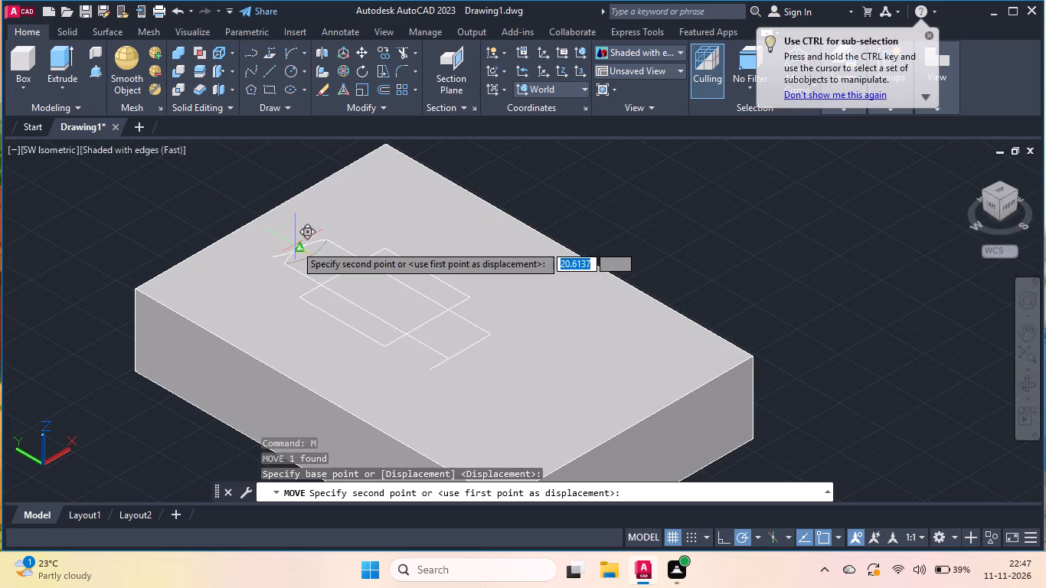
pyautogui.scroll(4, 464, 341)
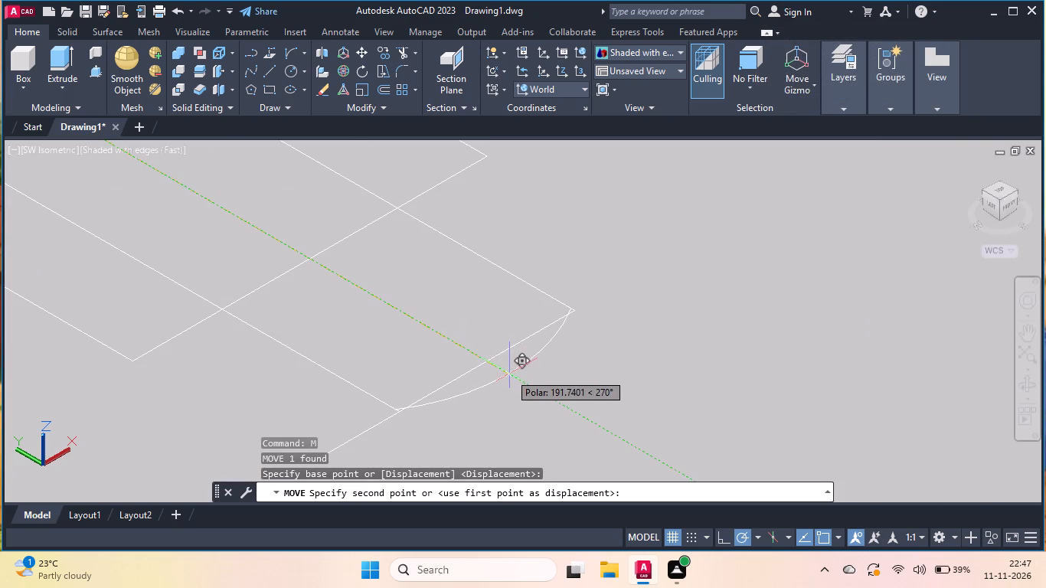
pyautogui.click(513, 376)
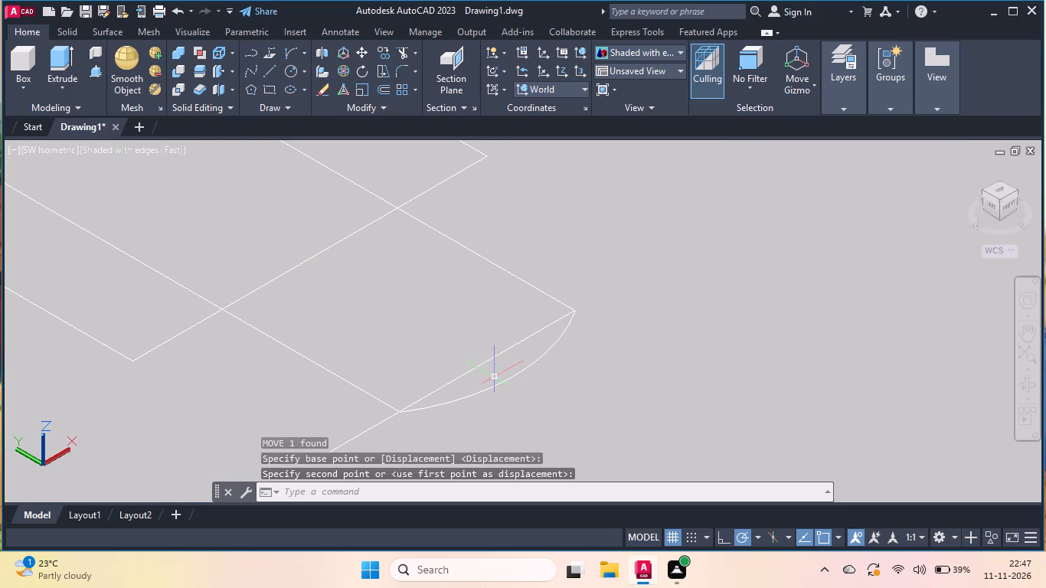
# Delete the five construction lines around the moved arc: the cross line, the two parallel lines and their short extensions.
pyautogui.click(482, 363)
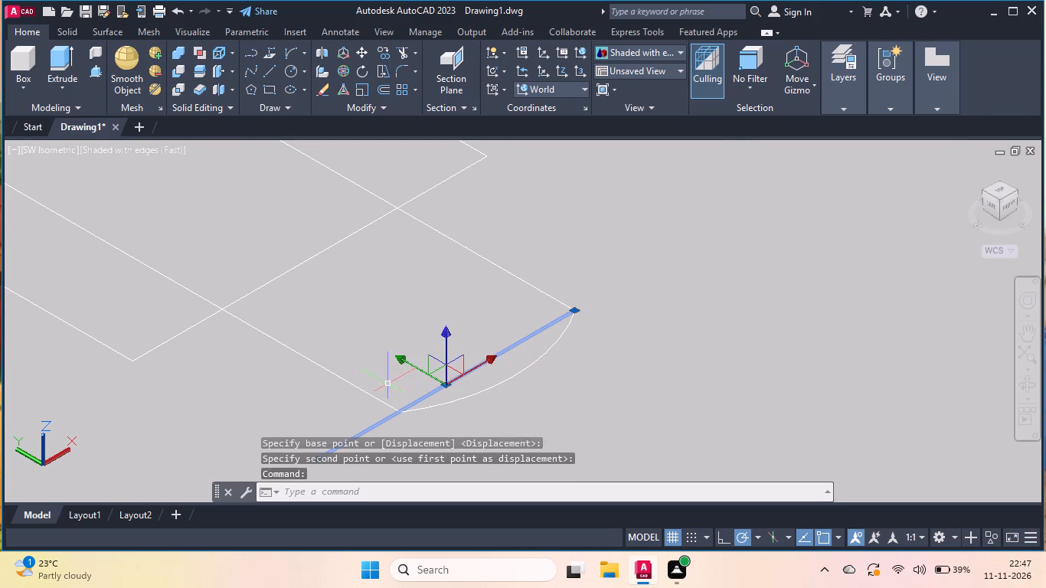
pyautogui.click(371, 394)
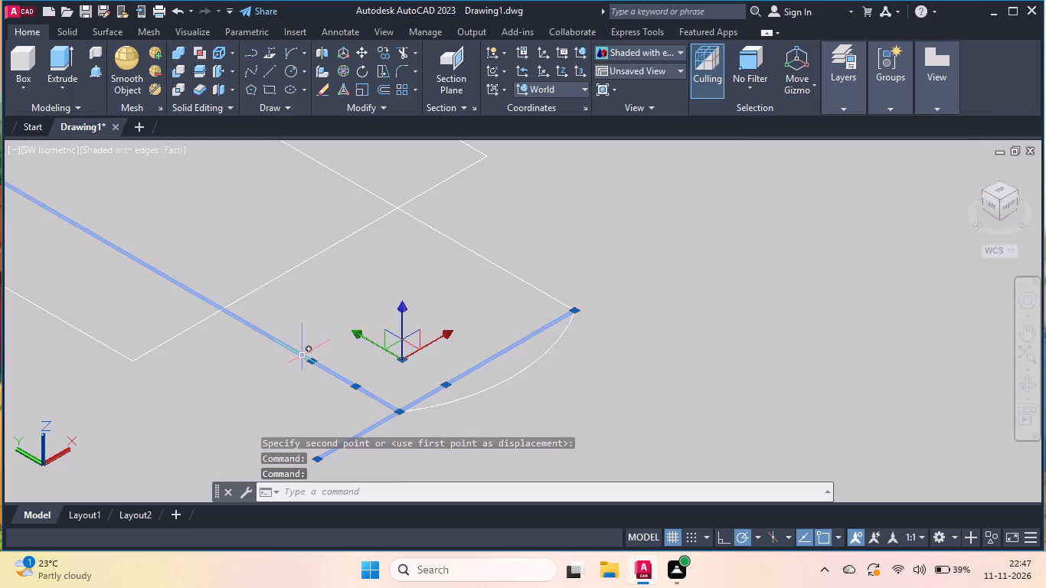
pyautogui.doubleClick(302, 354)
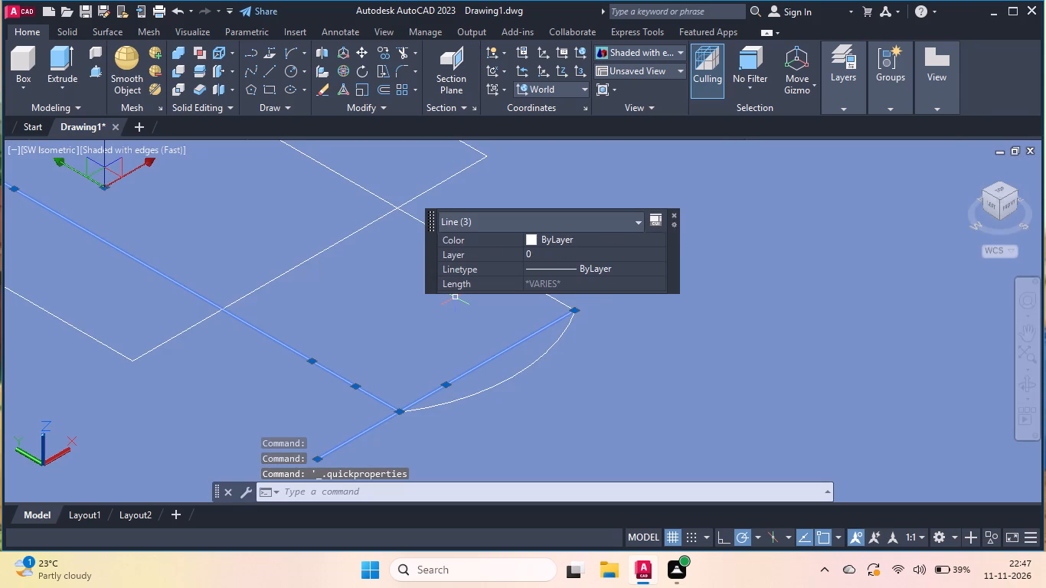
pyautogui.click(674, 215)
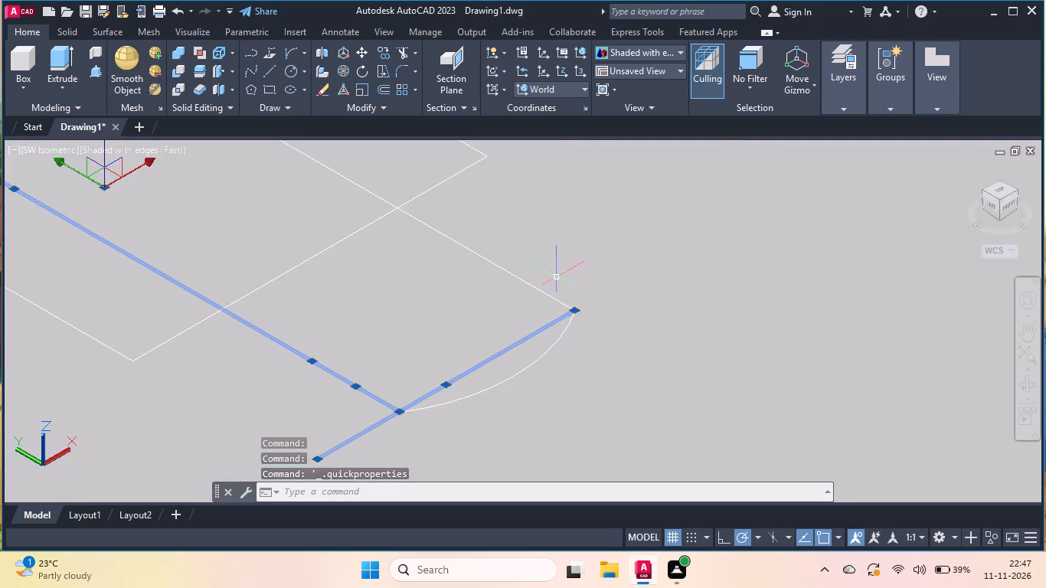
pyautogui.click(541, 290)
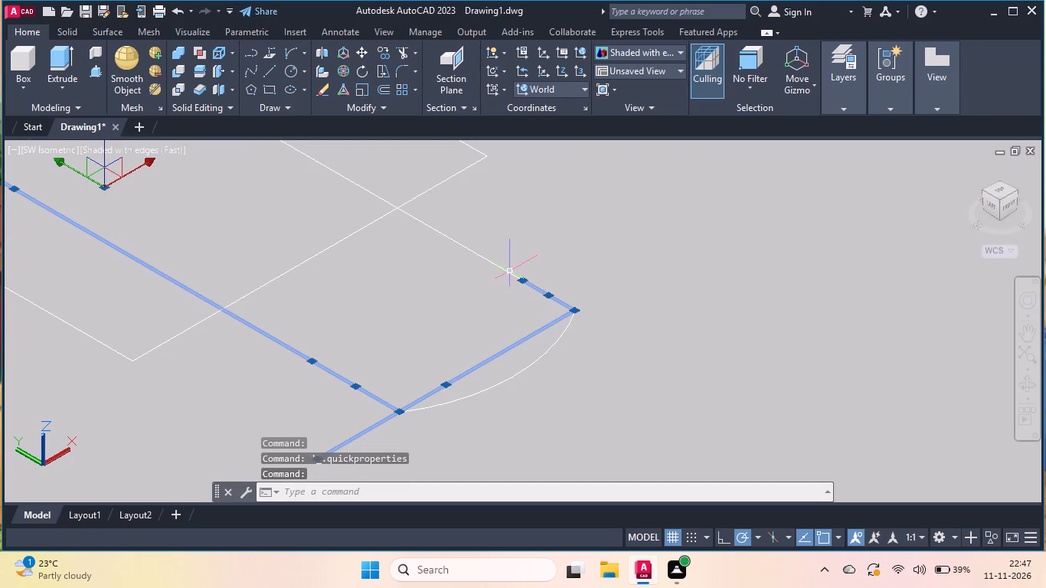
pyautogui.click(501, 266)
pyautogui.press('Delete')
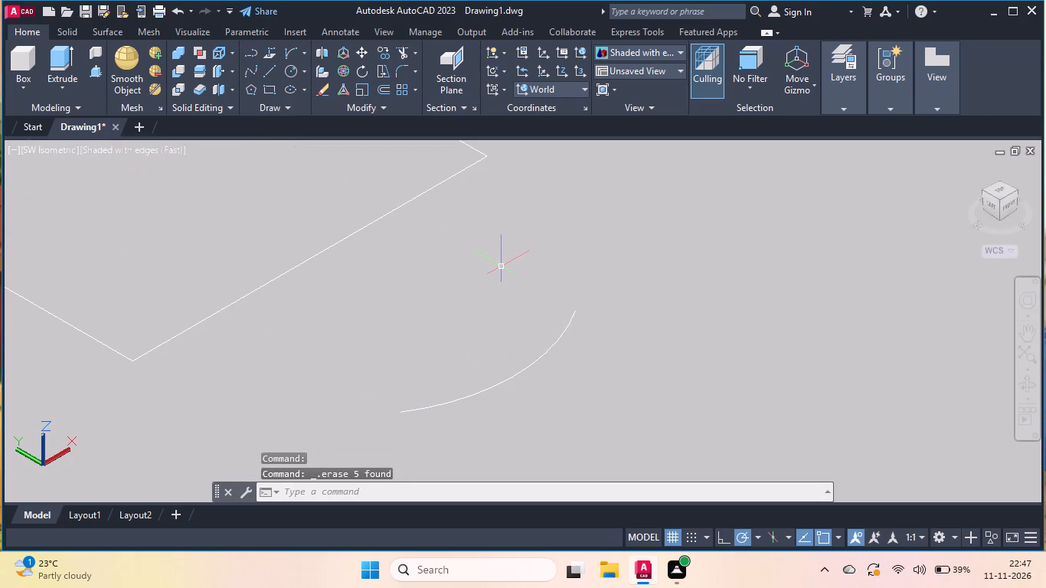
# Draw a line 50 outward from the square's corner in line with its side, continued about 155 parallel to the adjacent side.
pyautogui.press('l')
pyautogui.press('Return')
pyautogui.scroll(-4, 486, 302)
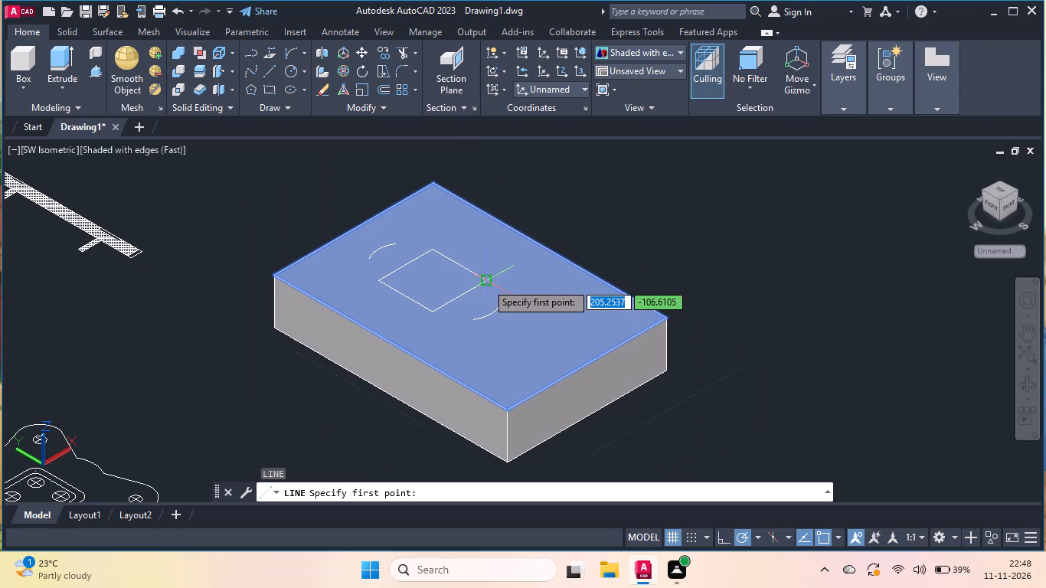
pyautogui.click(485, 281)
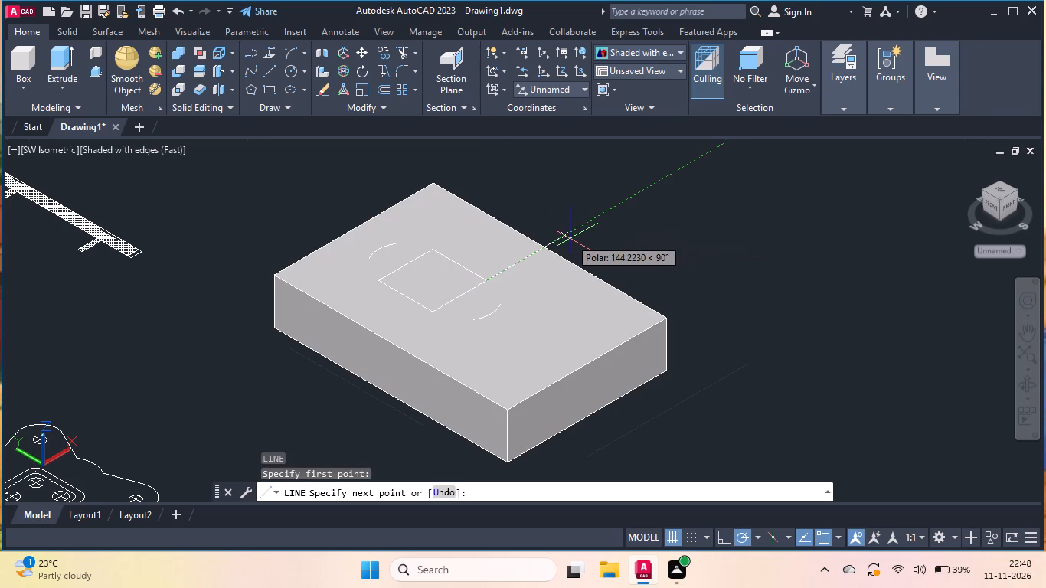
pyautogui.press('5')
pyautogui.press('0')
pyautogui.press('Return')
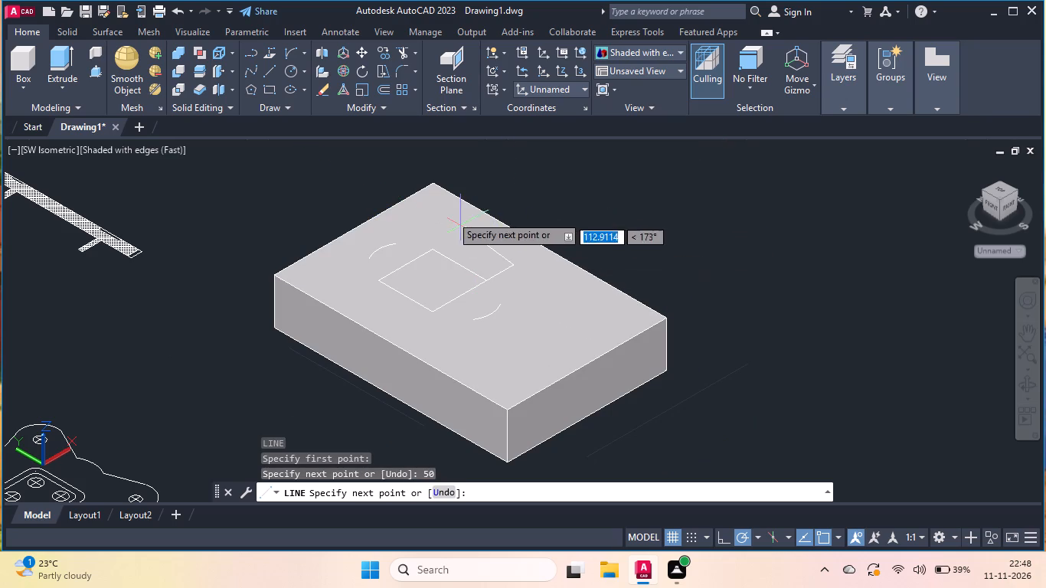
pyautogui.scroll(3, 431, 216)
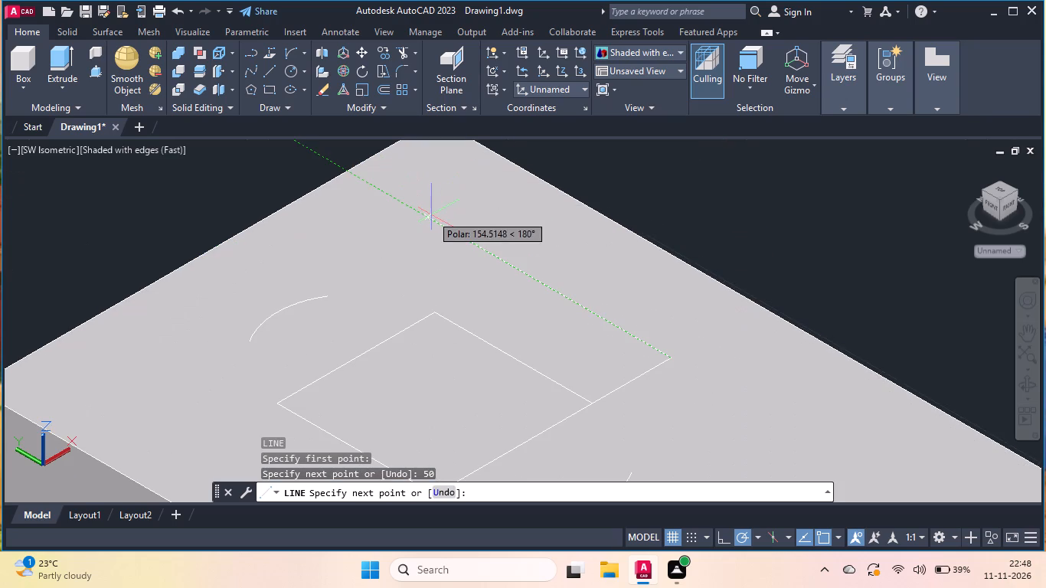
pyautogui.click(430, 214)
pyautogui.rightClick(414, 234)
pyautogui.rightClick(414, 234)
pyautogui.click(414, 236)
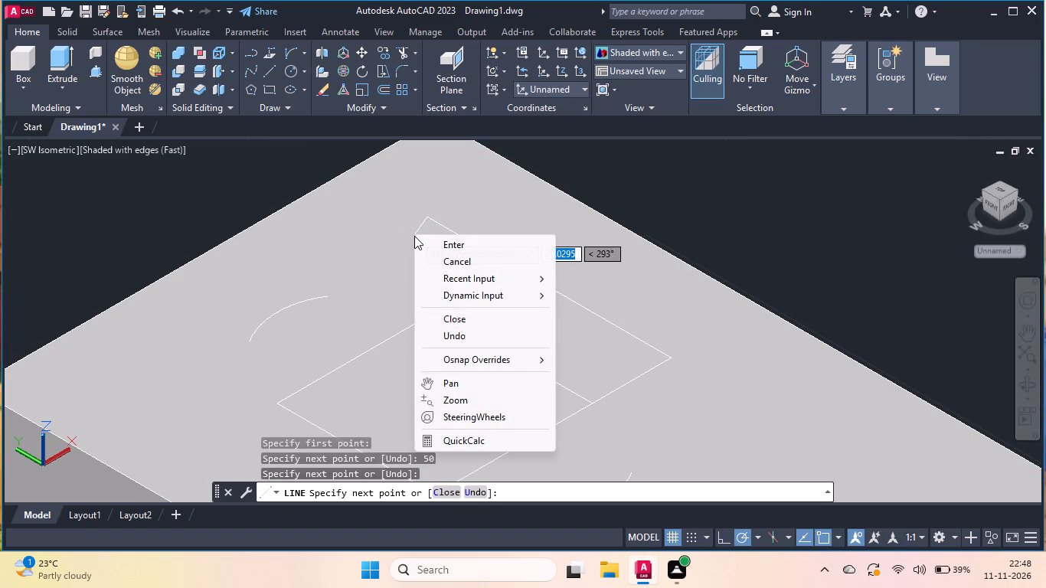
pyautogui.click(442, 240)
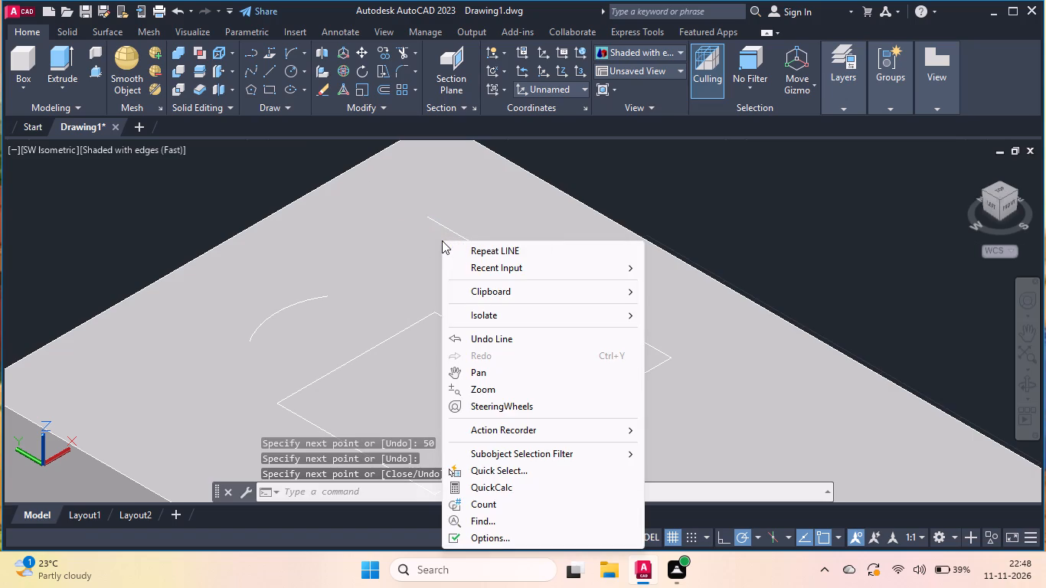
pyautogui.click(425, 286)
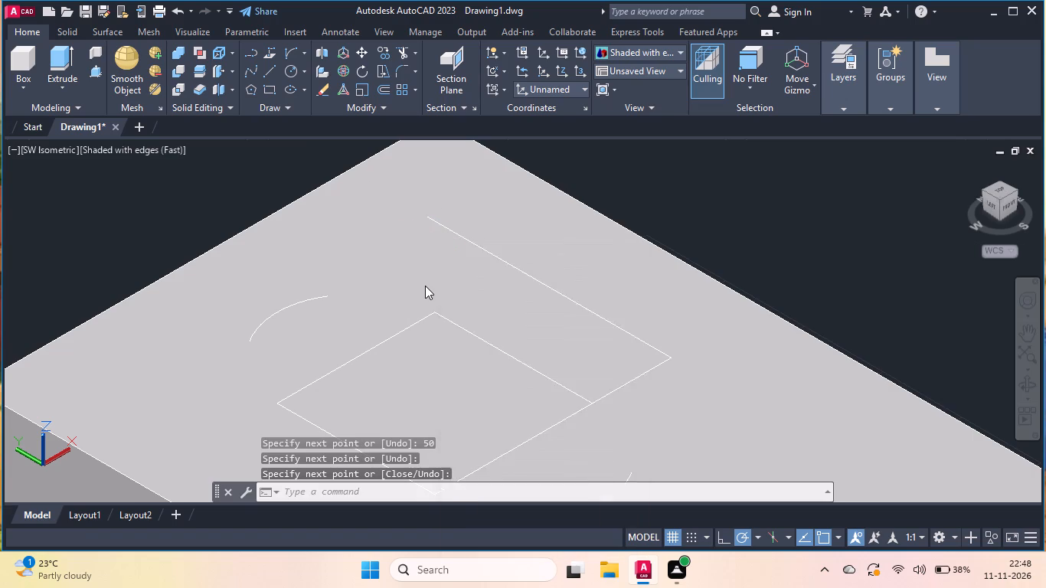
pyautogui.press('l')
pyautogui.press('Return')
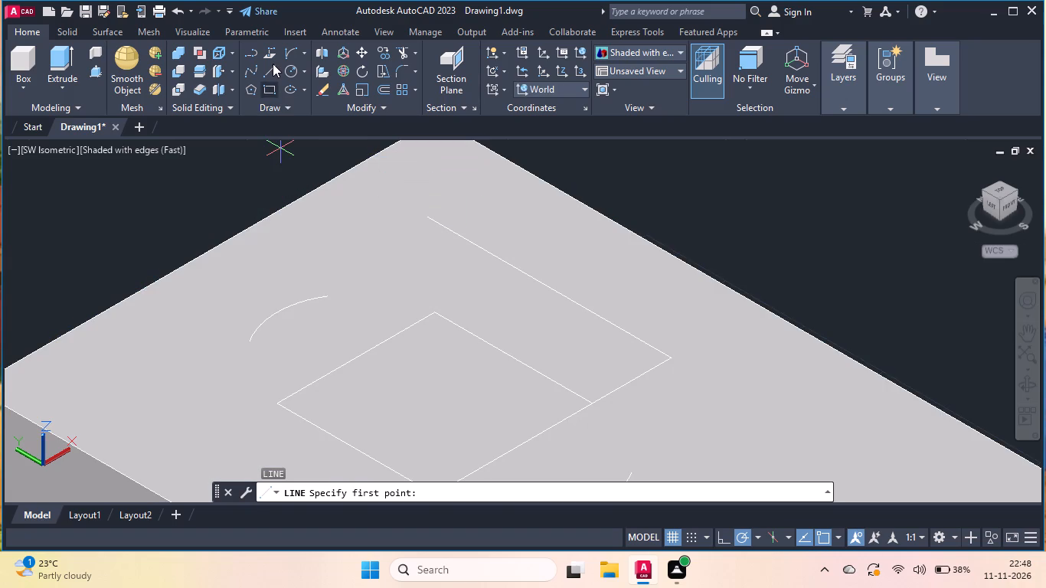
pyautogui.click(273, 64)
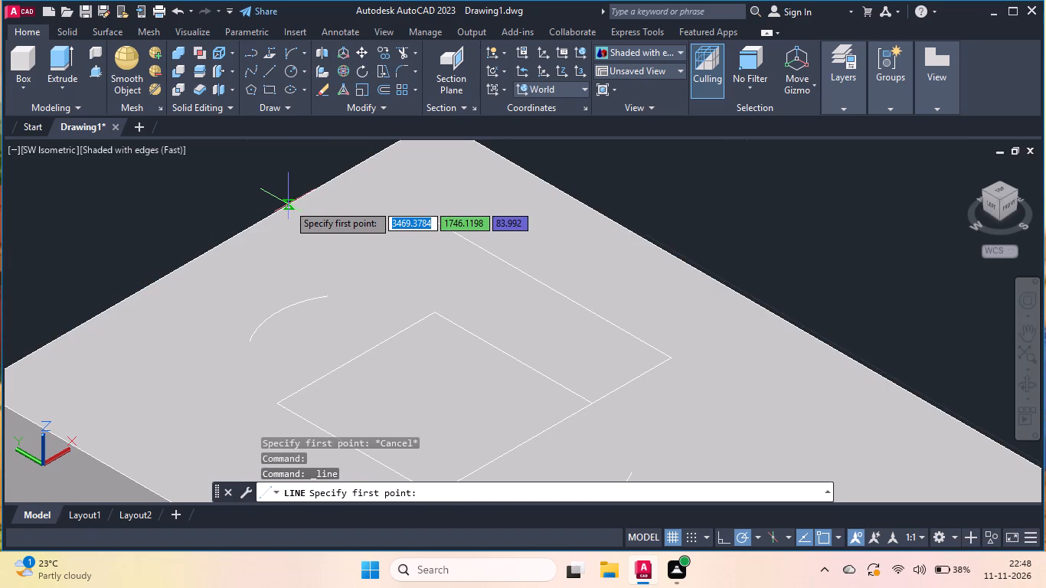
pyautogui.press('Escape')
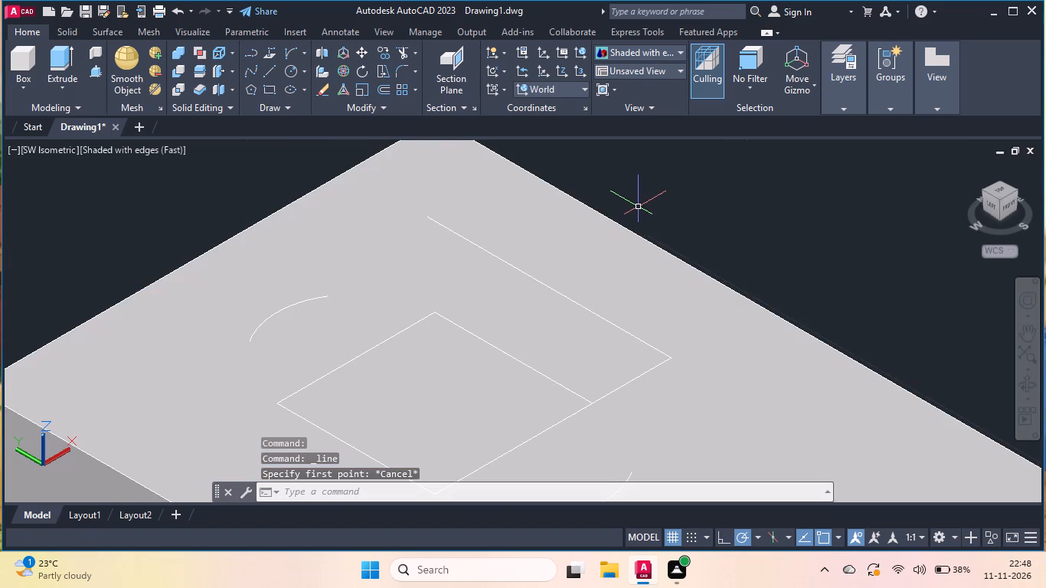
# Measure the span between the two ends of the original arc with a trial dimension, without placing it.
pyautogui.press('d')
pyautogui.write('im')
pyautogui.press('Return')
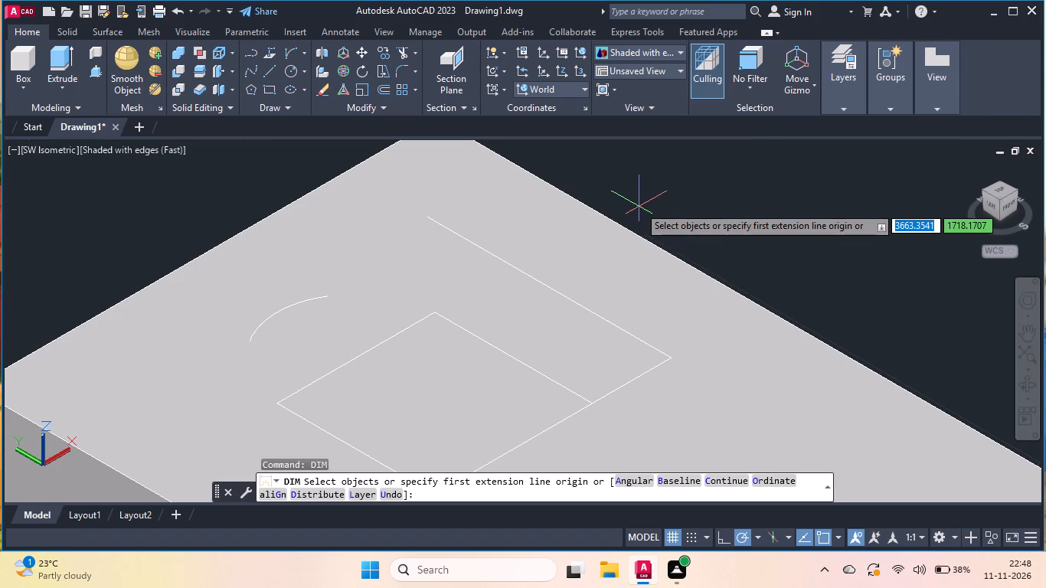
pyautogui.scroll(3, 271, 299)
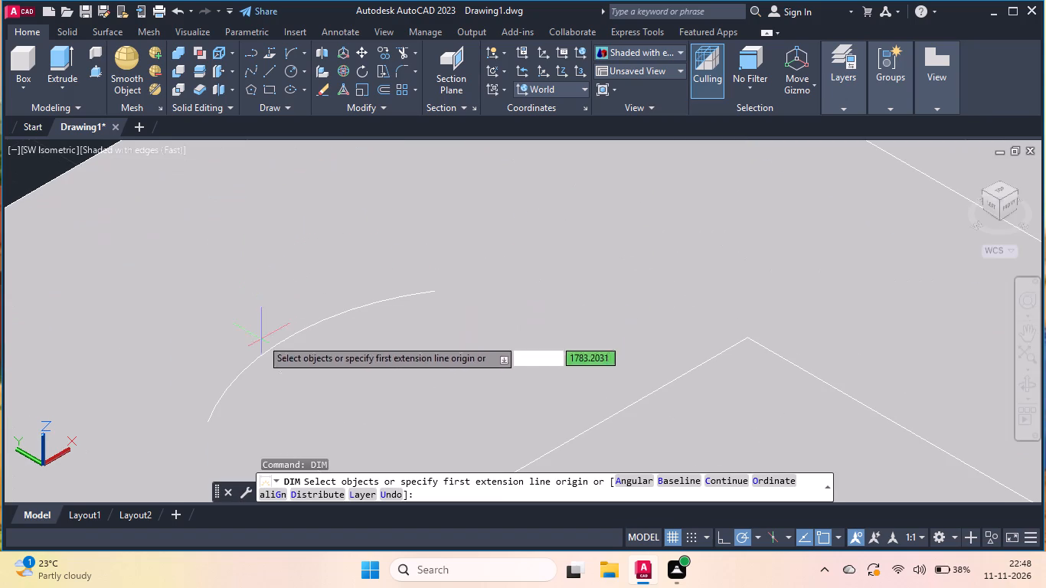
pyautogui.click(207, 424)
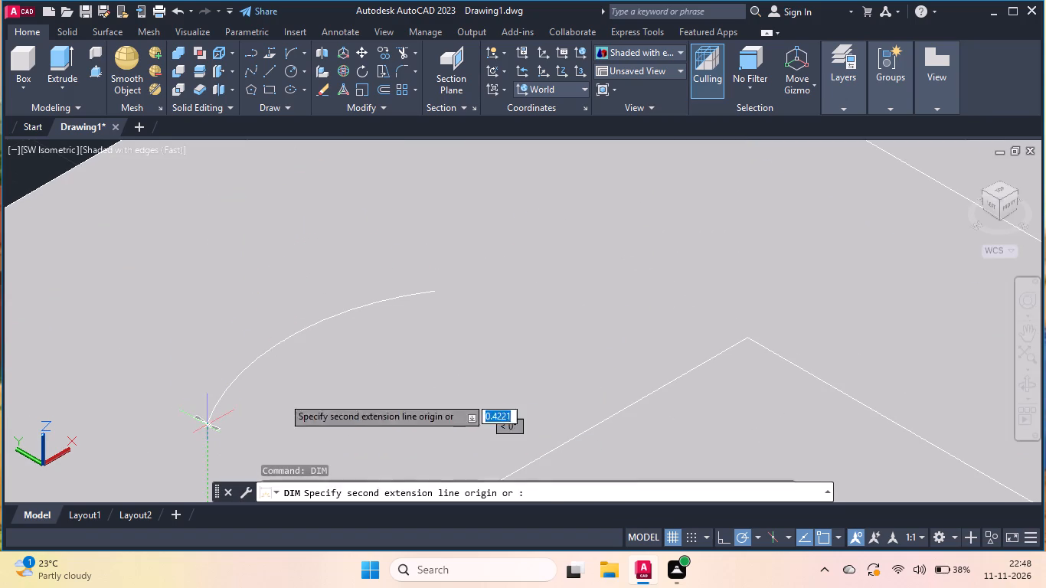
pyautogui.click(434, 290)
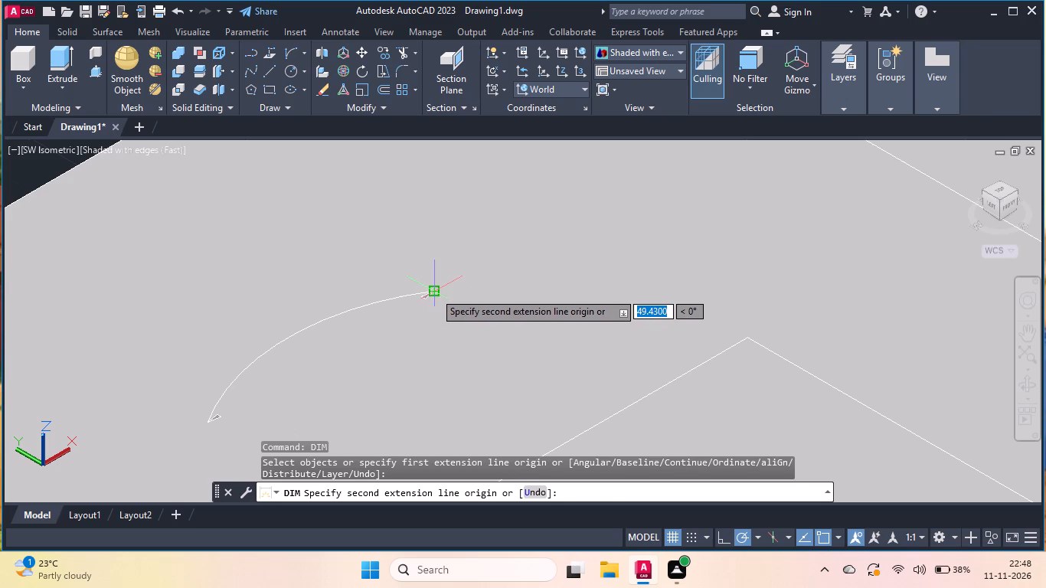
pyautogui.scroll(-3, 465, 329)
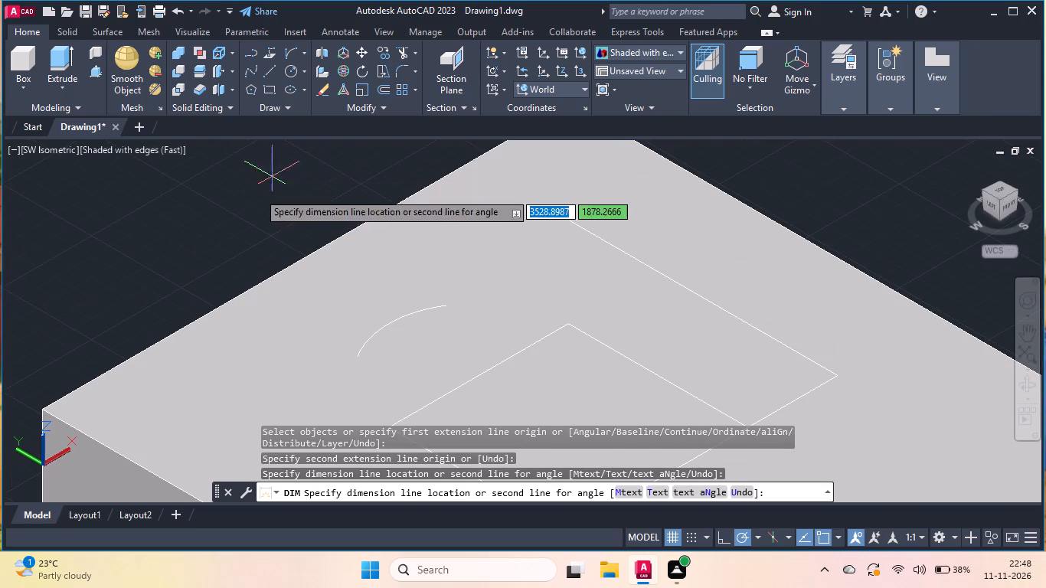
pyautogui.scroll(-3, 340, 209)
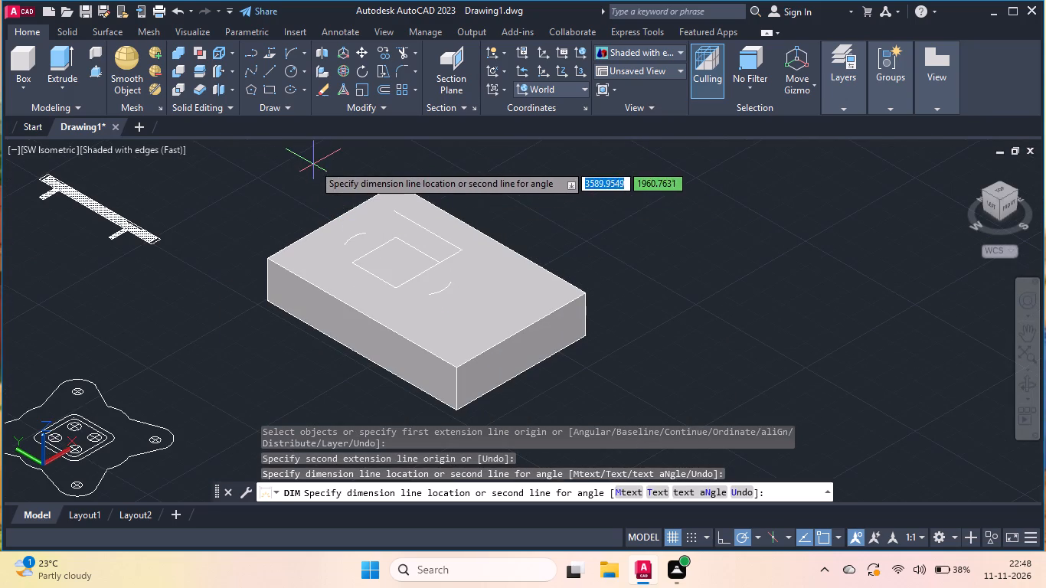
pyautogui.scroll(2, 247, 226)
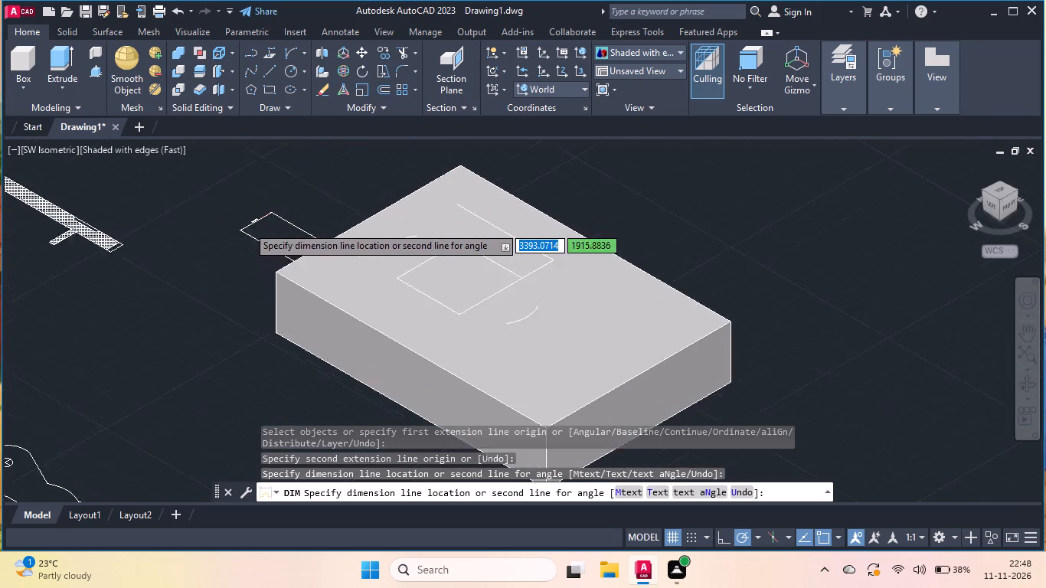
pyautogui.scroll(3, 247, 226)
pyautogui.press('Escape')
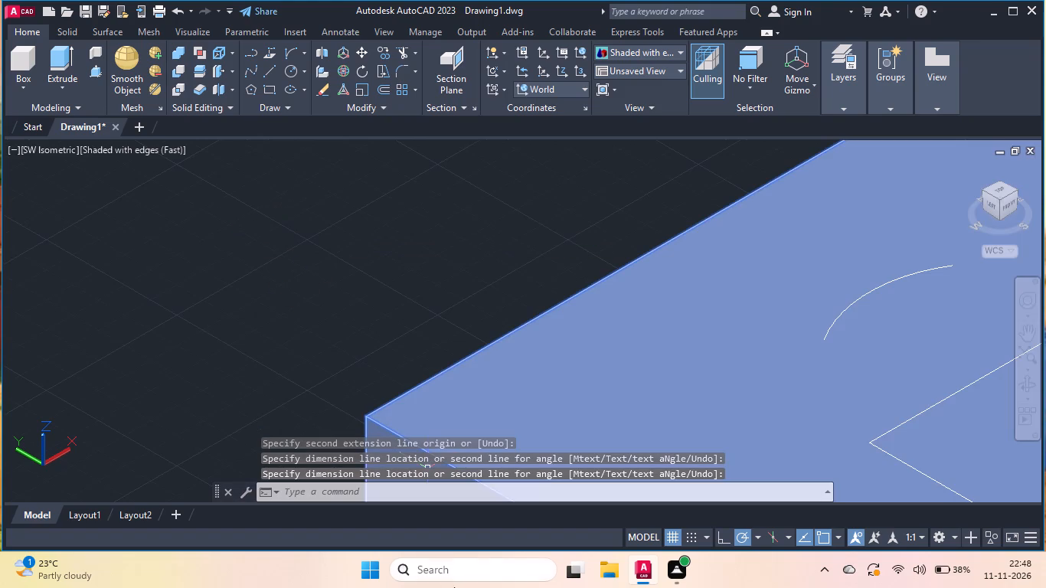
# Switch to Calculator, divide 49.43 by 2 to get half the arc's span, and return to the drawing.
pyautogui.click(453, 565)
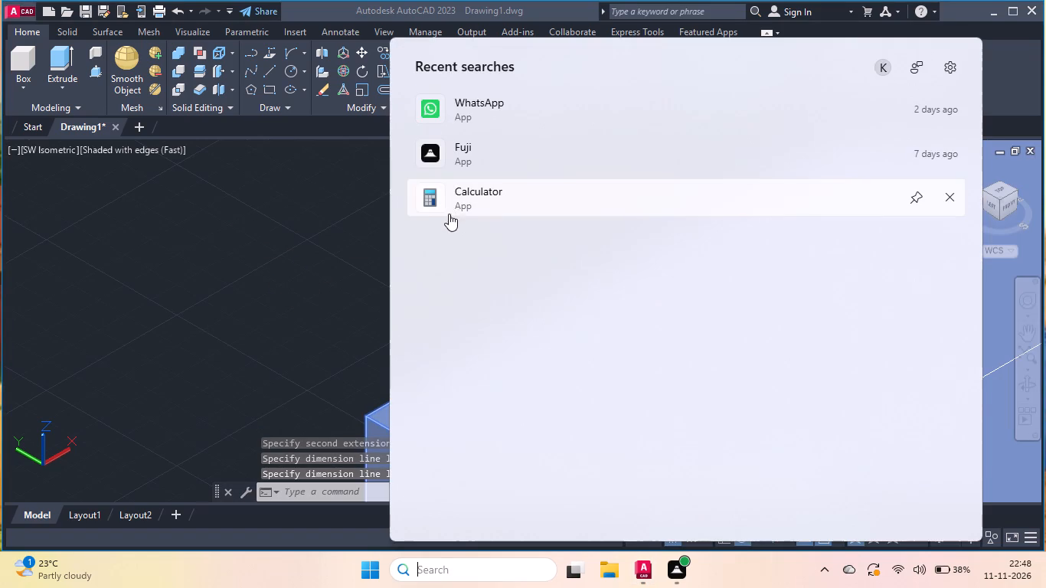
pyautogui.click(451, 201)
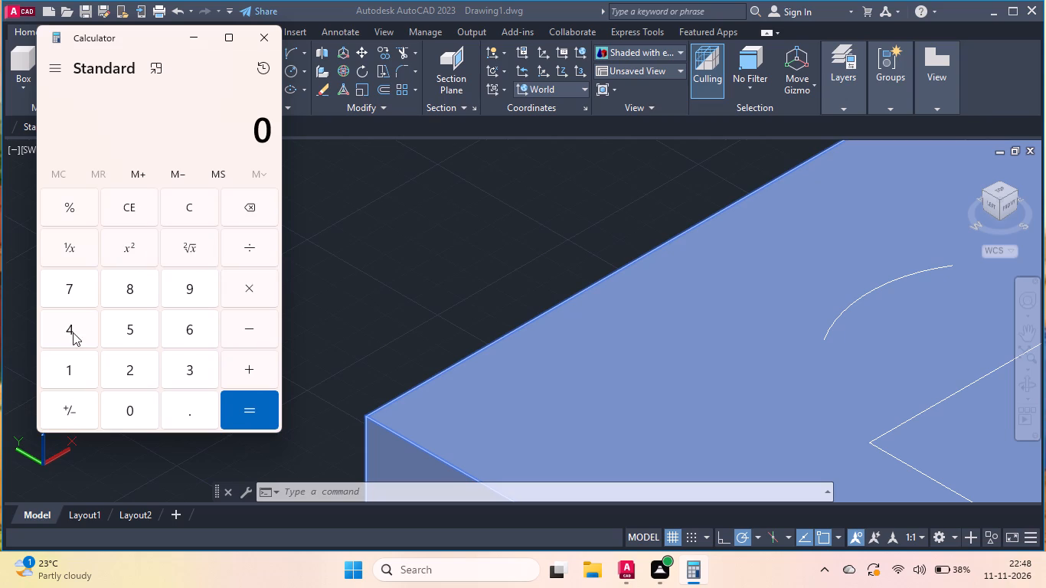
pyautogui.click(76, 321)
pyautogui.click(194, 292)
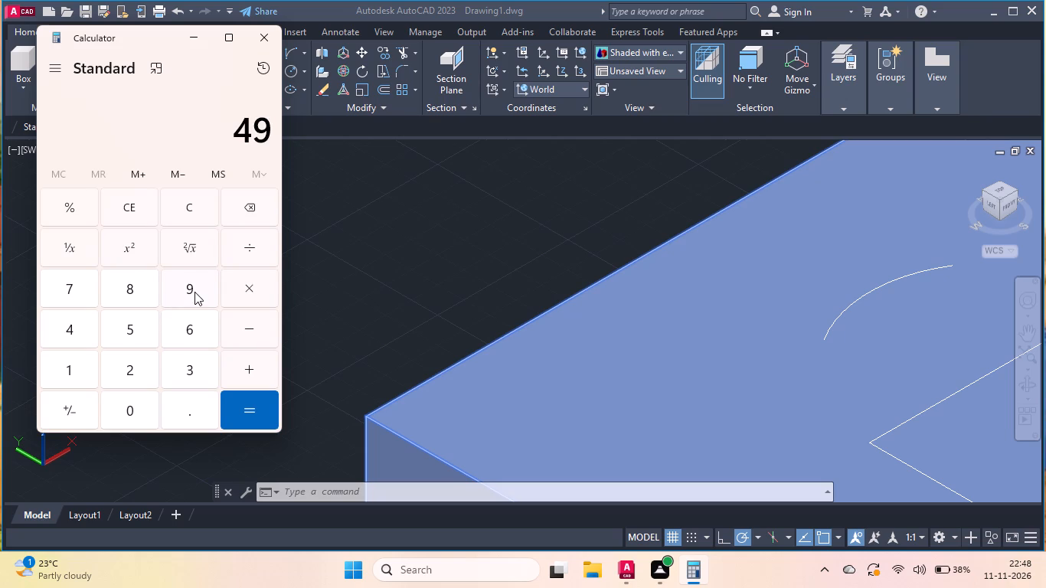
pyautogui.click(183, 406)
pyautogui.click(86, 325)
pyautogui.click(193, 364)
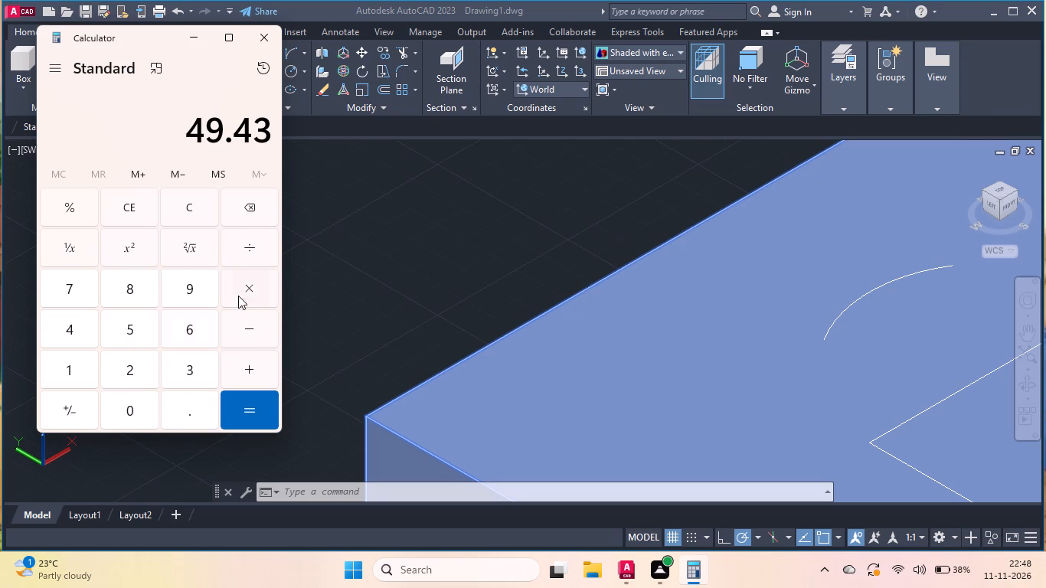
pyautogui.click(261, 240)
pyautogui.click(129, 368)
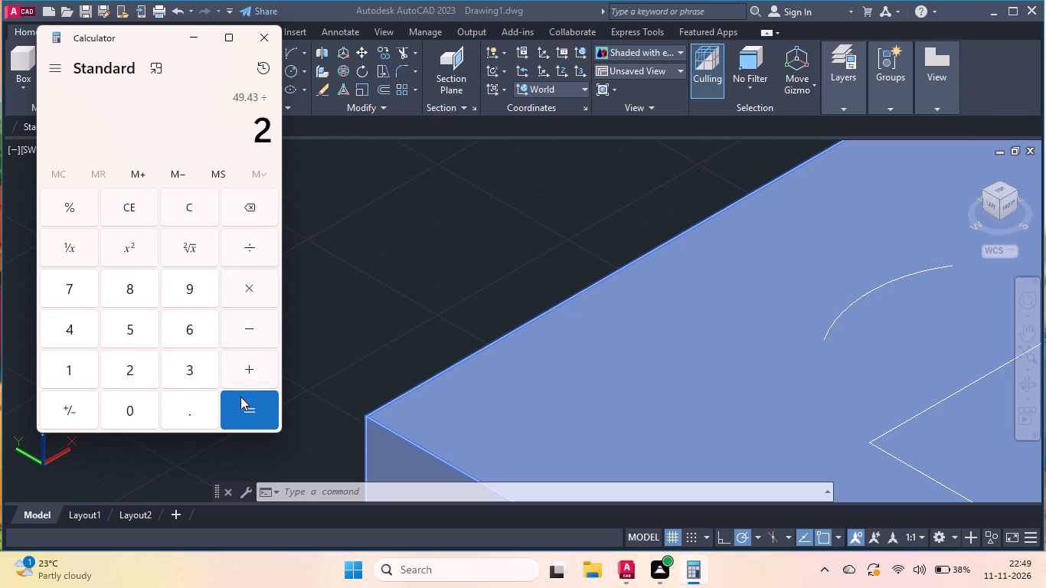
pyautogui.click(251, 407)
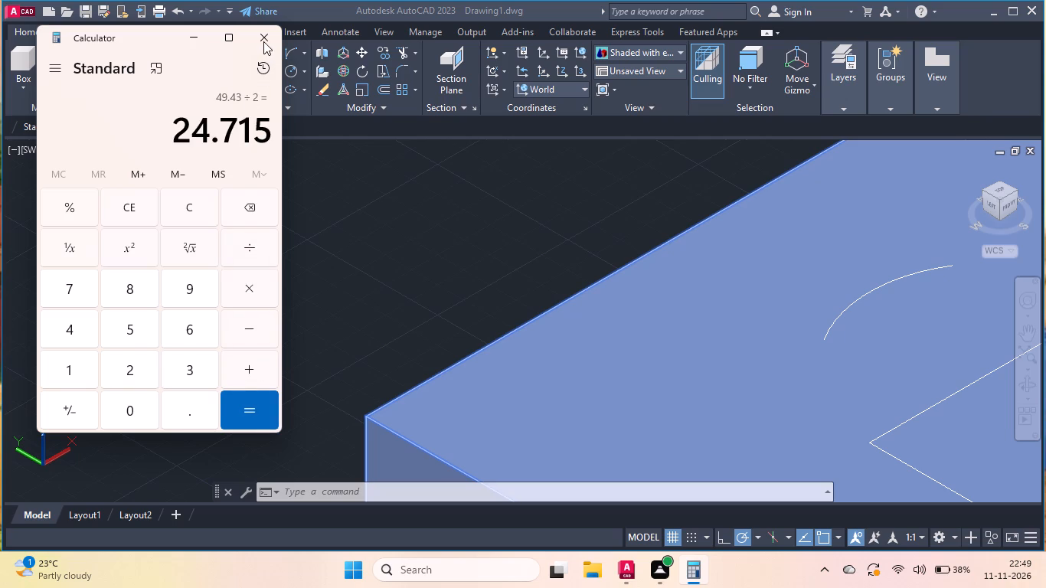
pyautogui.click(263, 41)
# Draw a line 24.745 along the square's side from its midpoint toward the outer line's corner, continued perpendicular about 50 to the outer parallel line.
pyautogui.press('l')
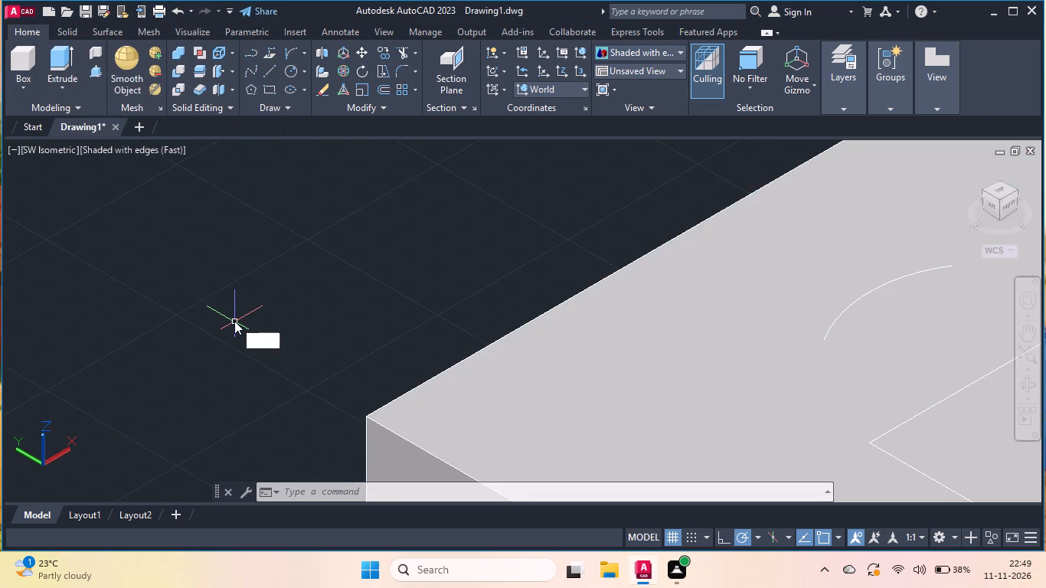
pyautogui.press('Return')
pyautogui.scroll(-2, 234, 321)
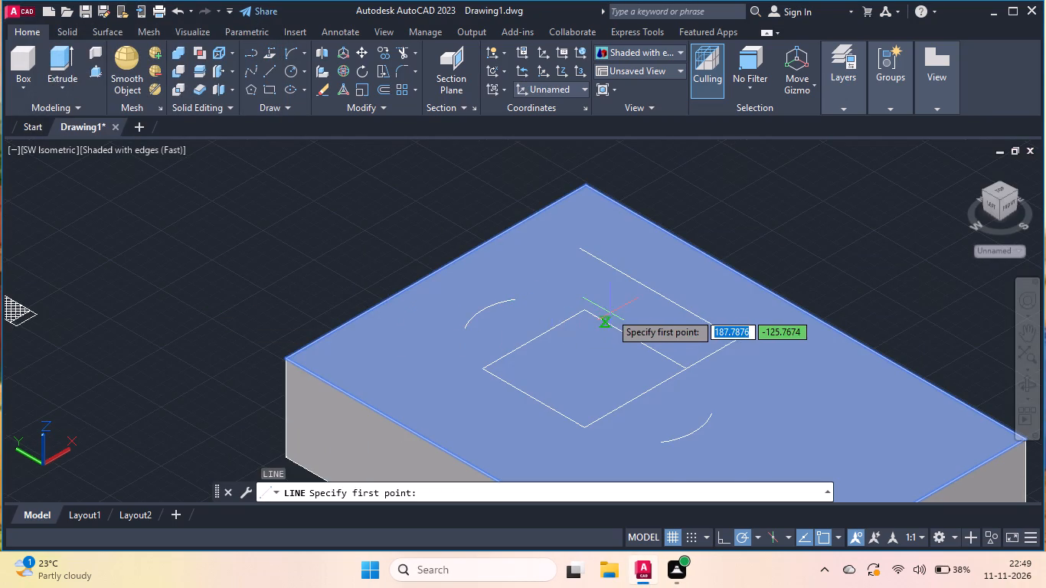
pyautogui.scroll(2, 611, 313)
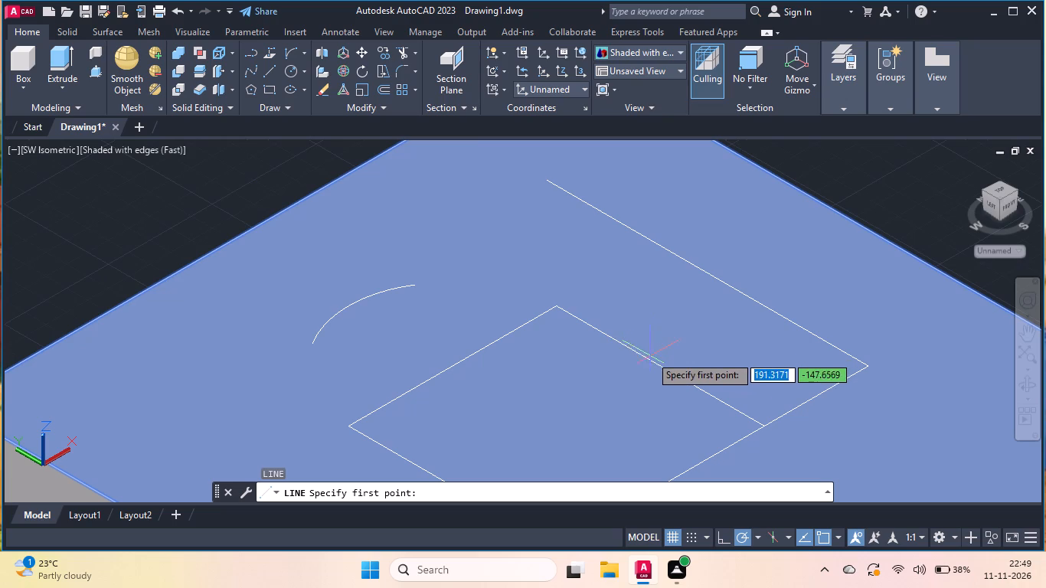
pyautogui.click(660, 366)
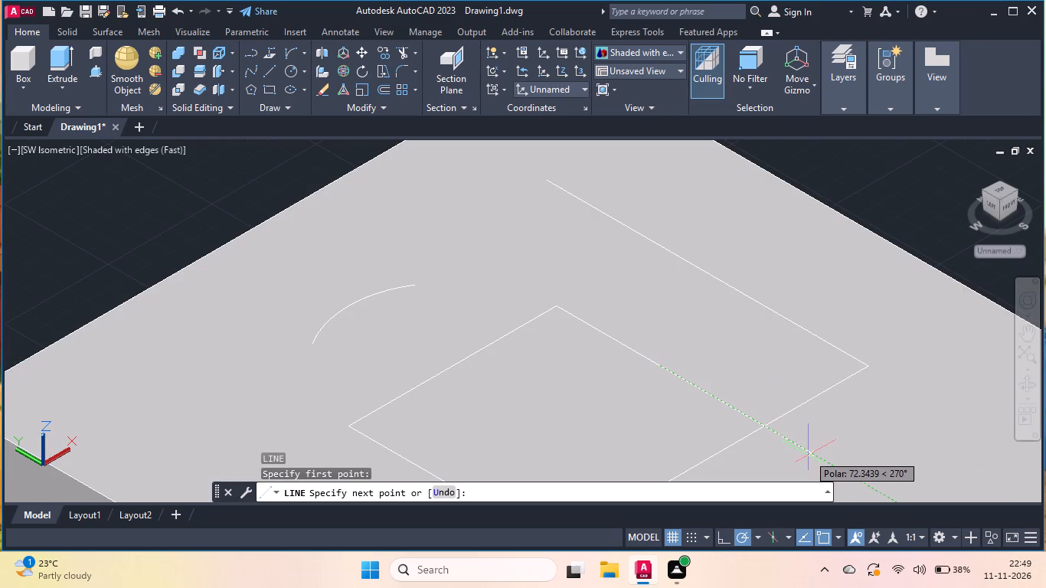
pyautogui.write('24.')
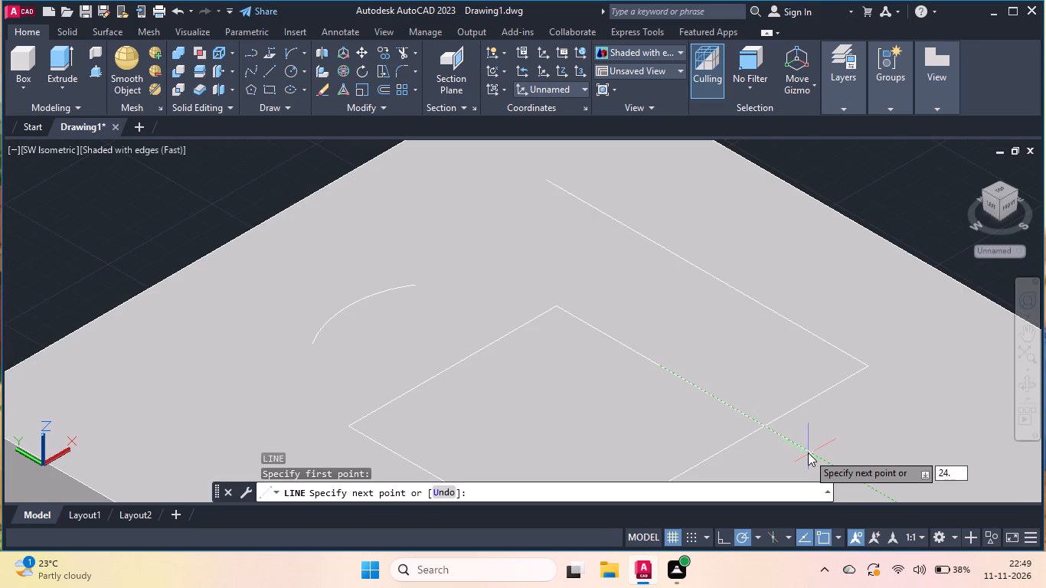
pyautogui.press('7')
pyautogui.write('45')
pyautogui.press('Return')
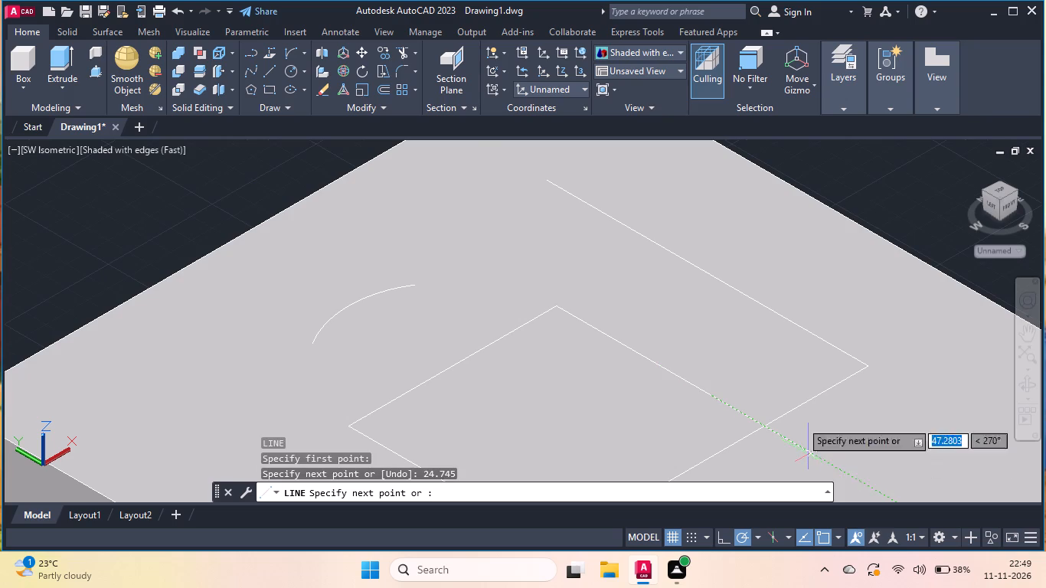
pyautogui.click(820, 336)
pyautogui.press('Return')
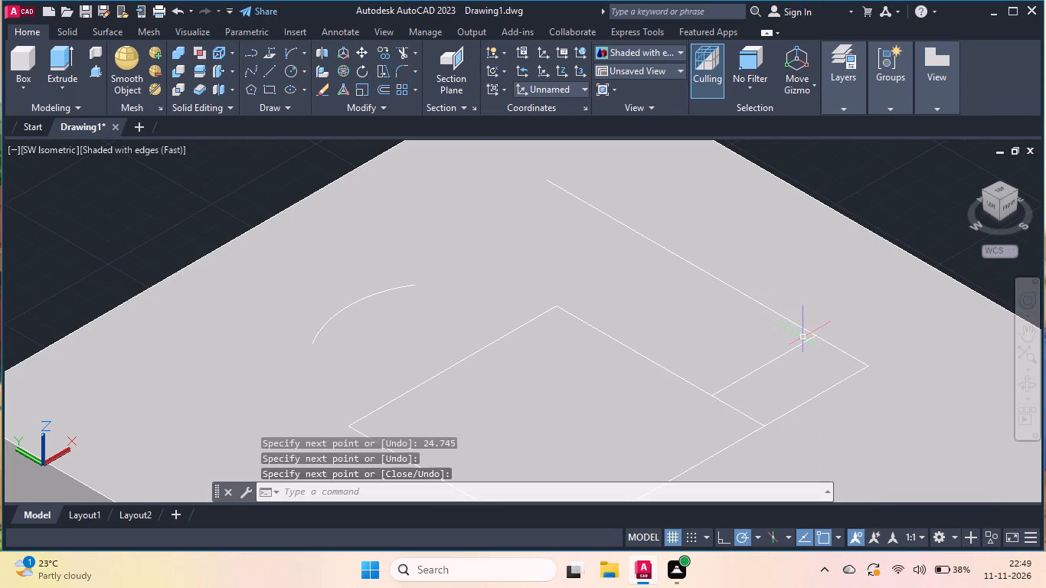
# Draw a matching line 24.745 from the same midpoint in the opposite direction, continued perpendicular about 50 to the outer parallel line.
pyautogui.press('Return')
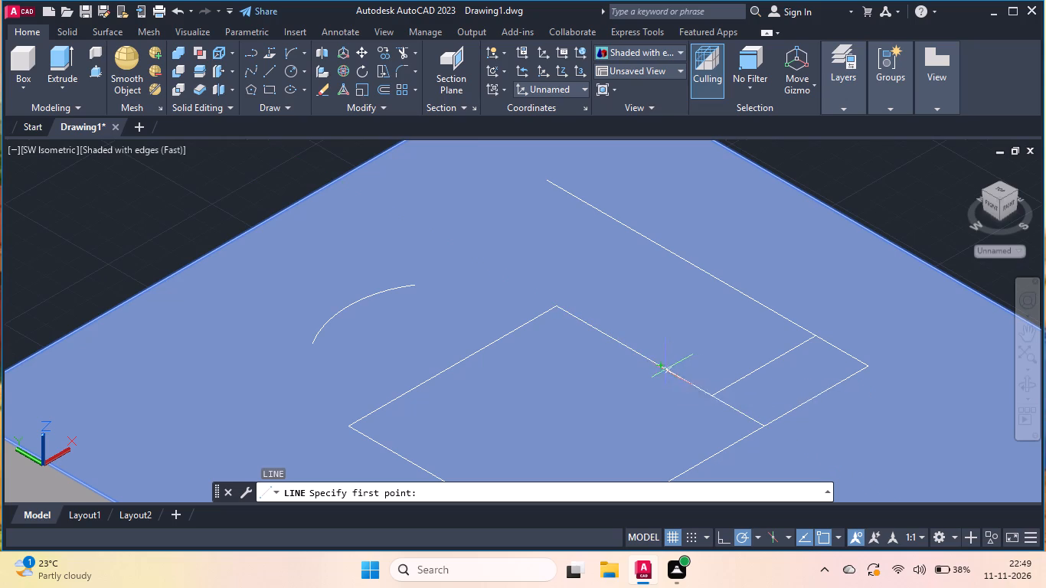
pyautogui.click(657, 364)
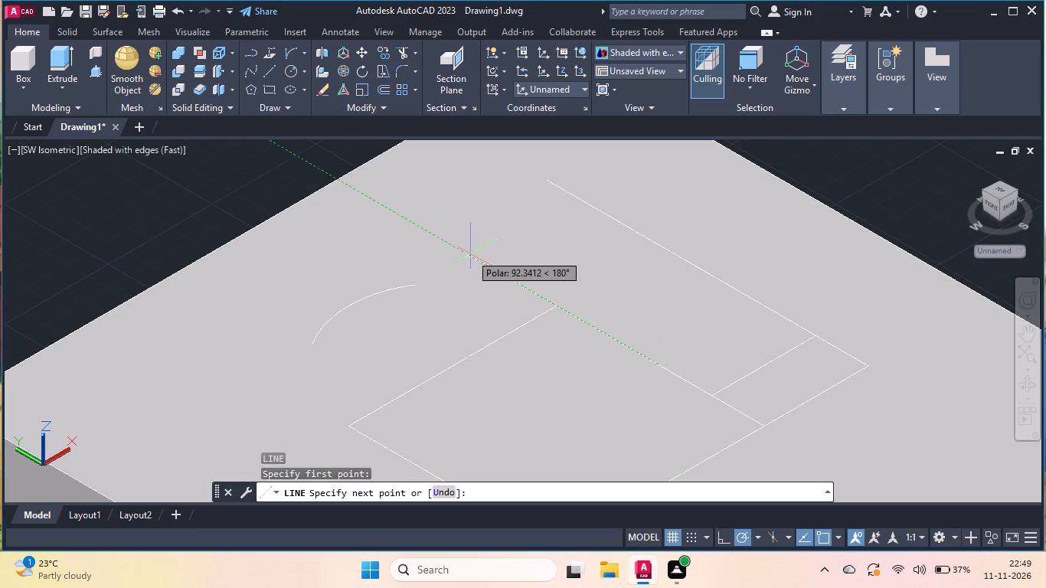
pyautogui.write('24')
pyautogui.press('.')
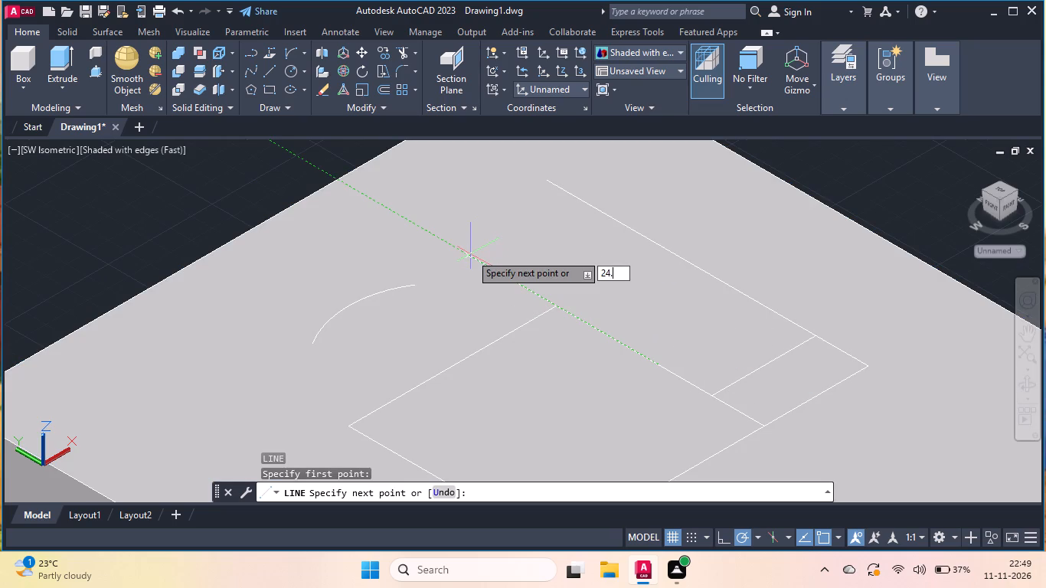
pyautogui.write('745')
pyautogui.press('Return')
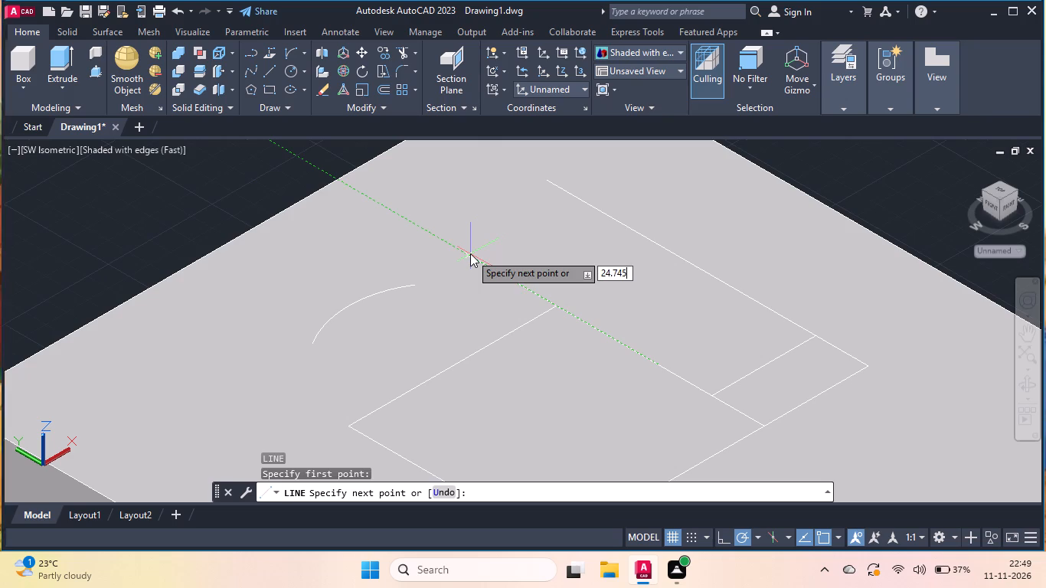
pyautogui.click(708, 274)
pyautogui.press('Return')
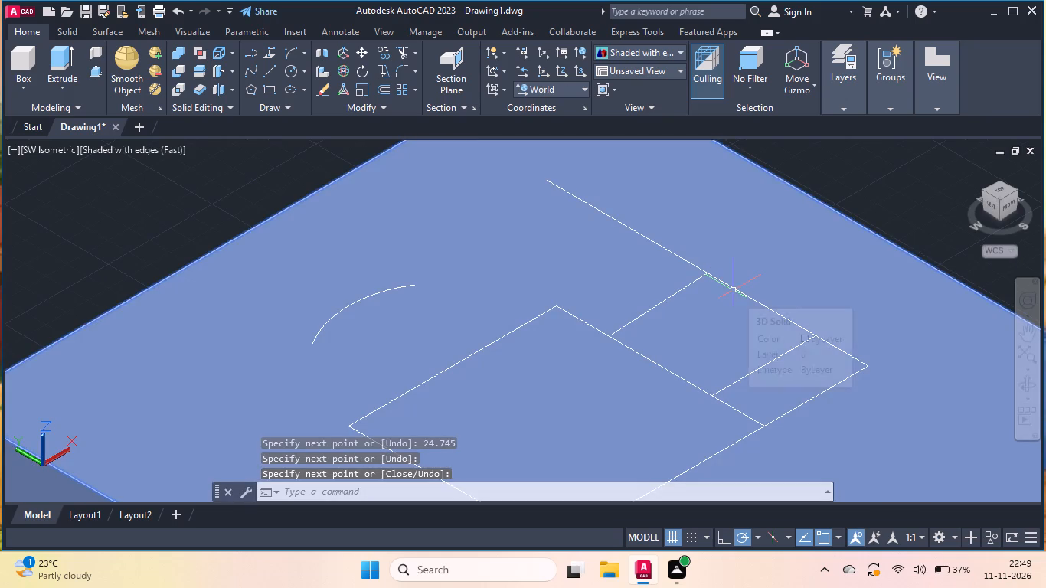
# Delete the outer parallel construction line and the 50 extension joining it to the square's corner.
pyautogui.click(735, 287)
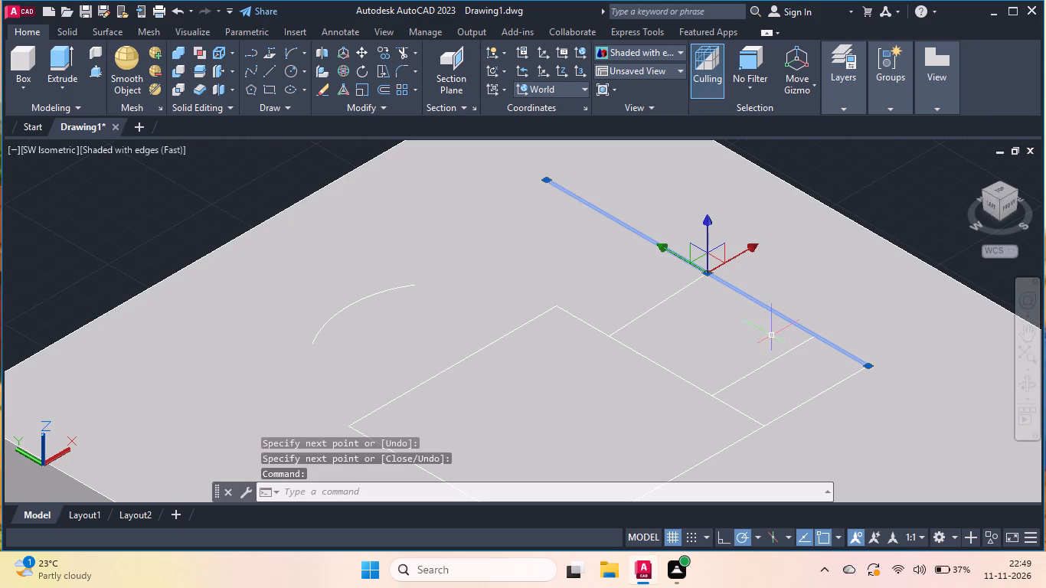
pyautogui.click(813, 394)
pyautogui.press('Delete')
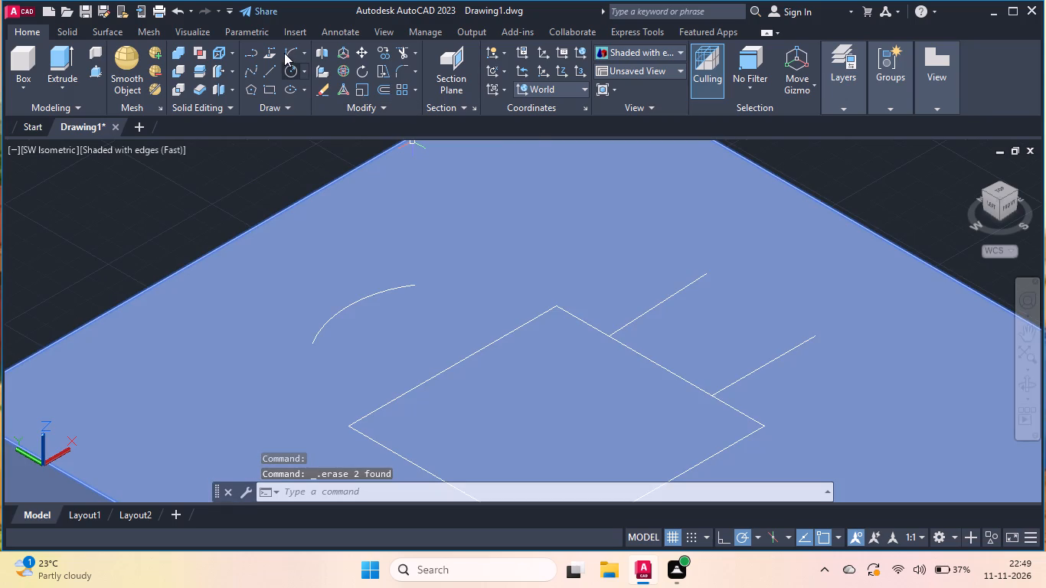
# Draw a start-end-direction arc bulging outward between the free ends of the two perpendicular lobe lines.
pyautogui.click(286, 52)
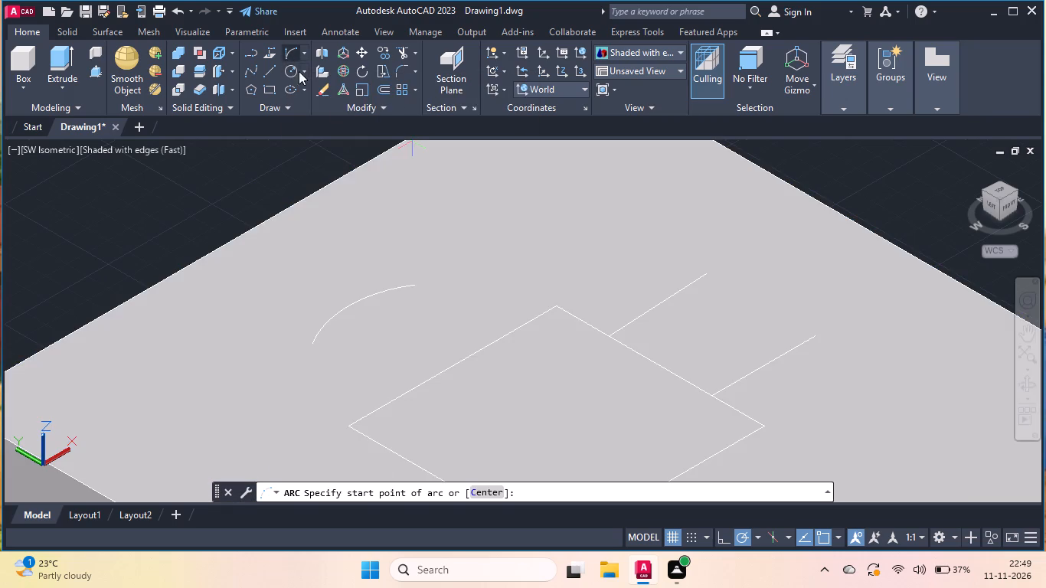
pyautogui.doubleClick(705, 270)
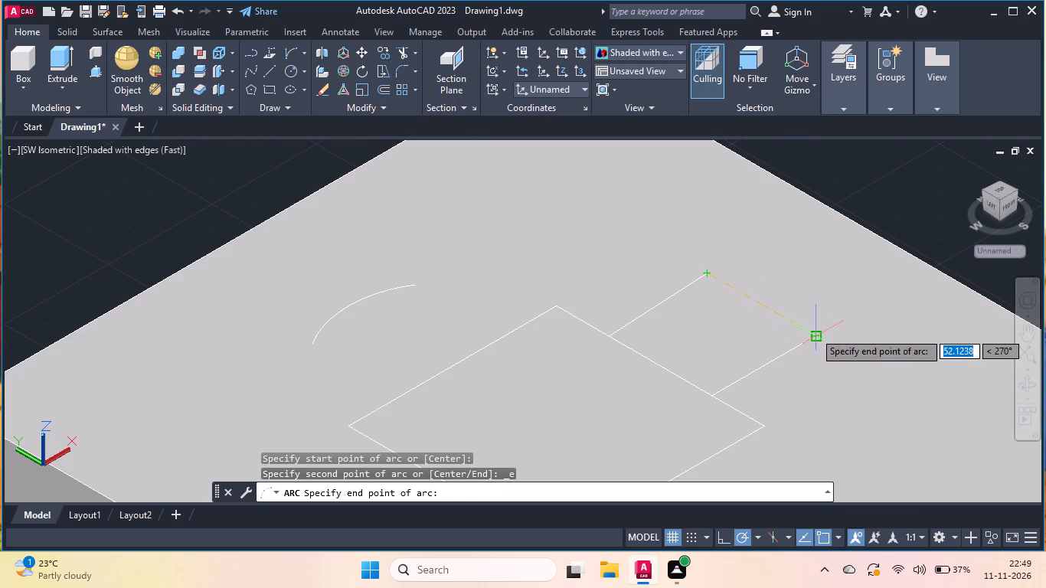
pyautogui.click(815, 332)
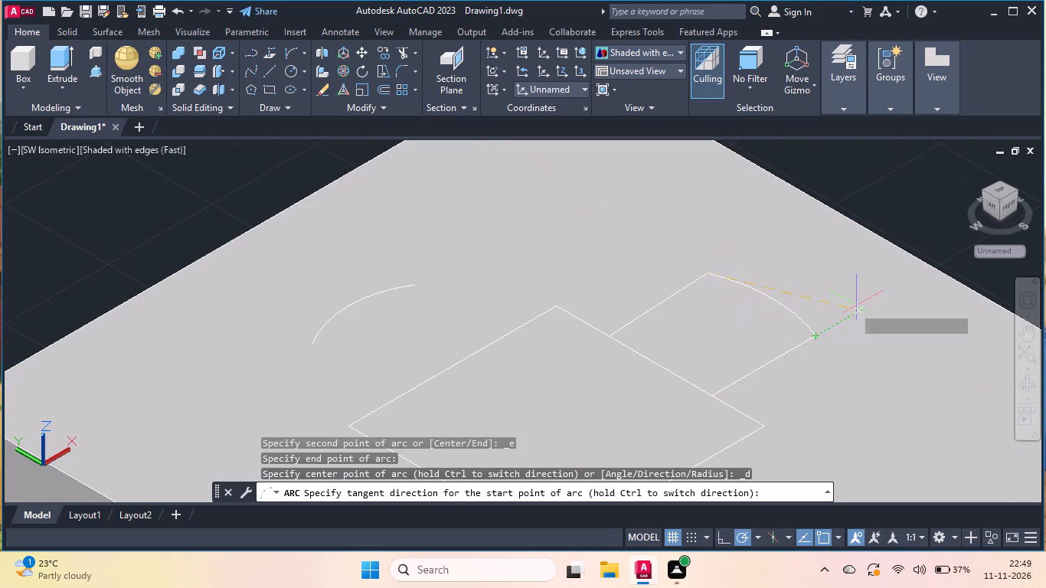
pyautogui.click(877, 288)
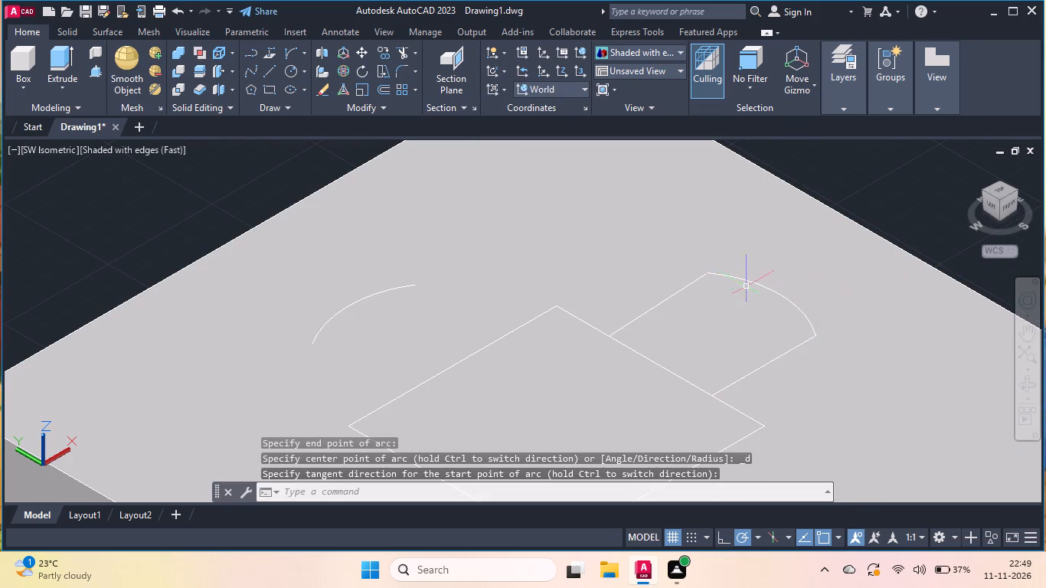
# Draw a line from the lobe's base across the square, extended 50 beyond the opposite side, across the lobe's width and back to the square.
pyautogui.scroll(-3, 729, 279)
pyautogui.scroll(2, 664, 342)
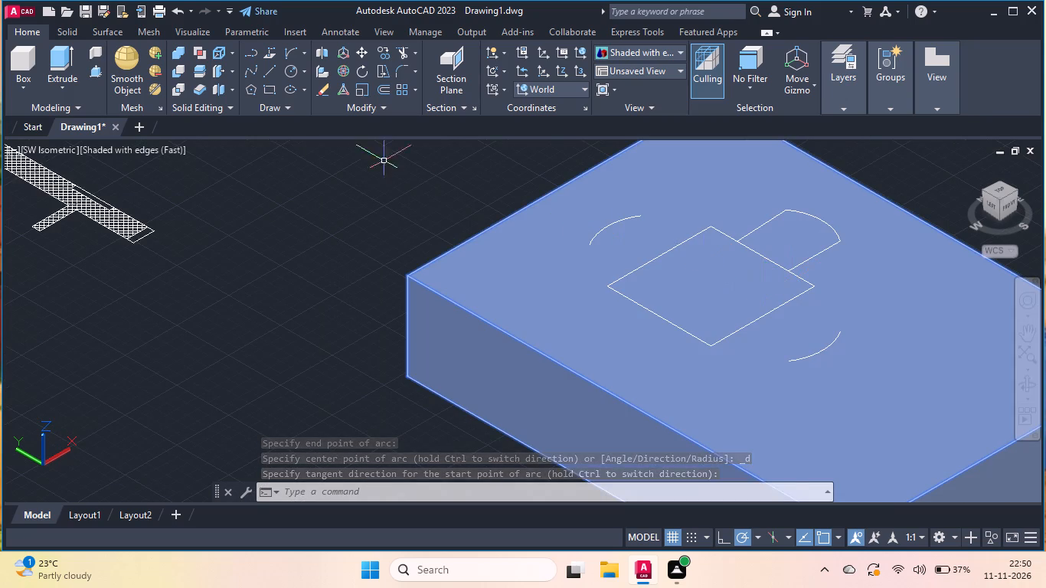
pyautogui.tripleClick(270, 67)
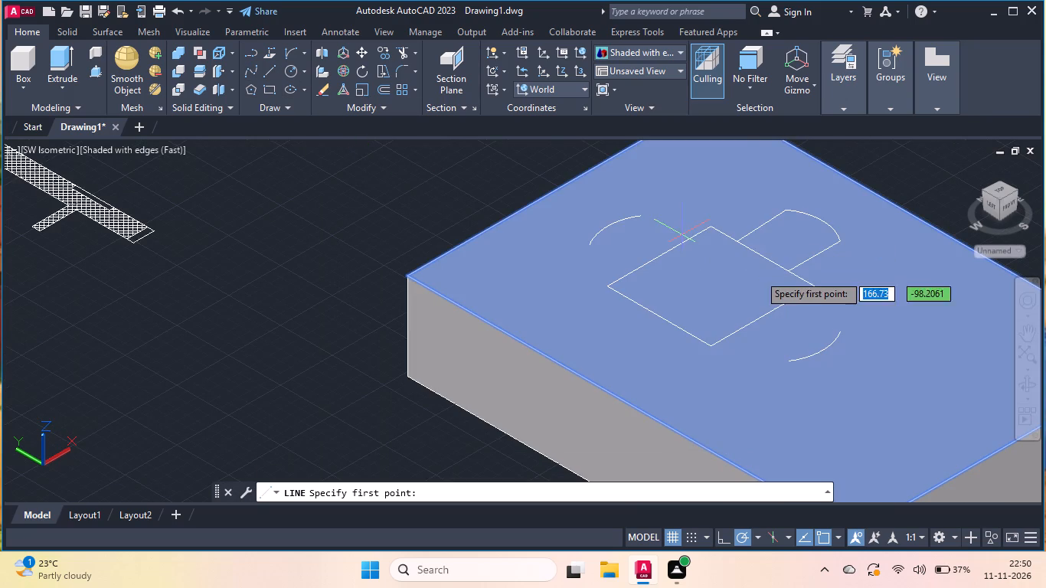
pyautogui.click(788, 267)
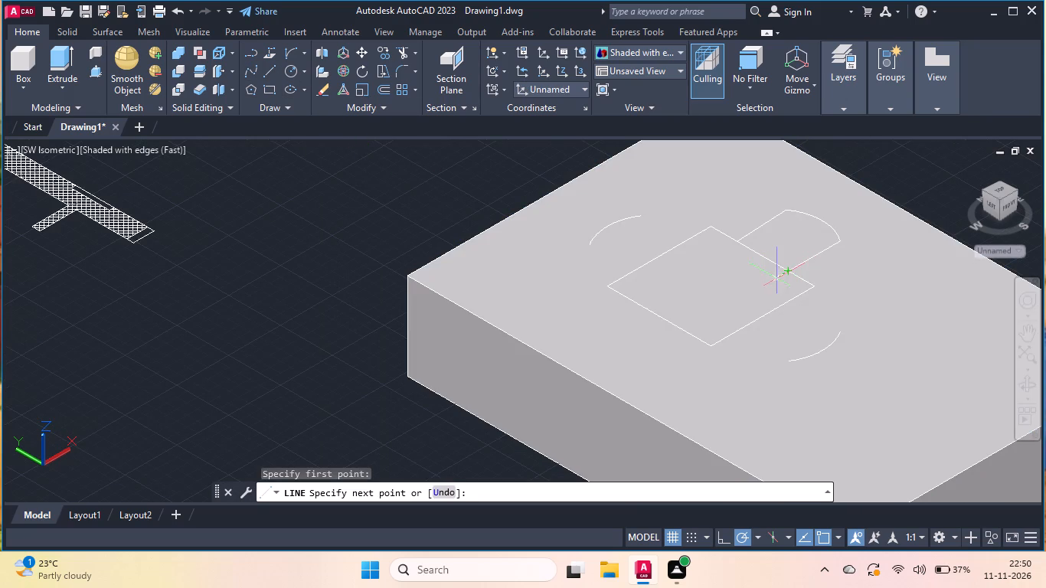
pyautogui.click(689, 330)
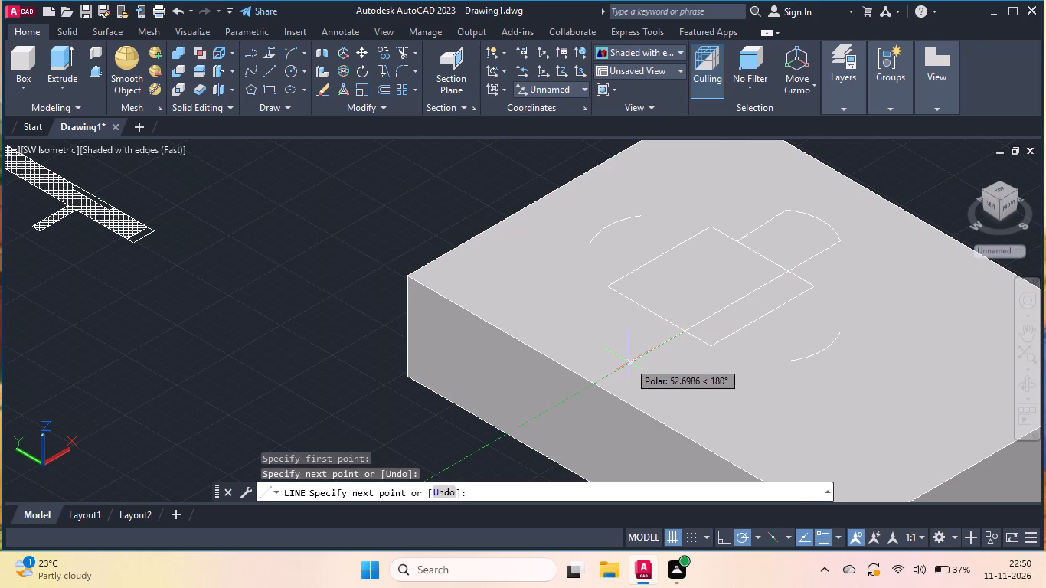
pyautogui.write('50')
pyautogui.press('Return')
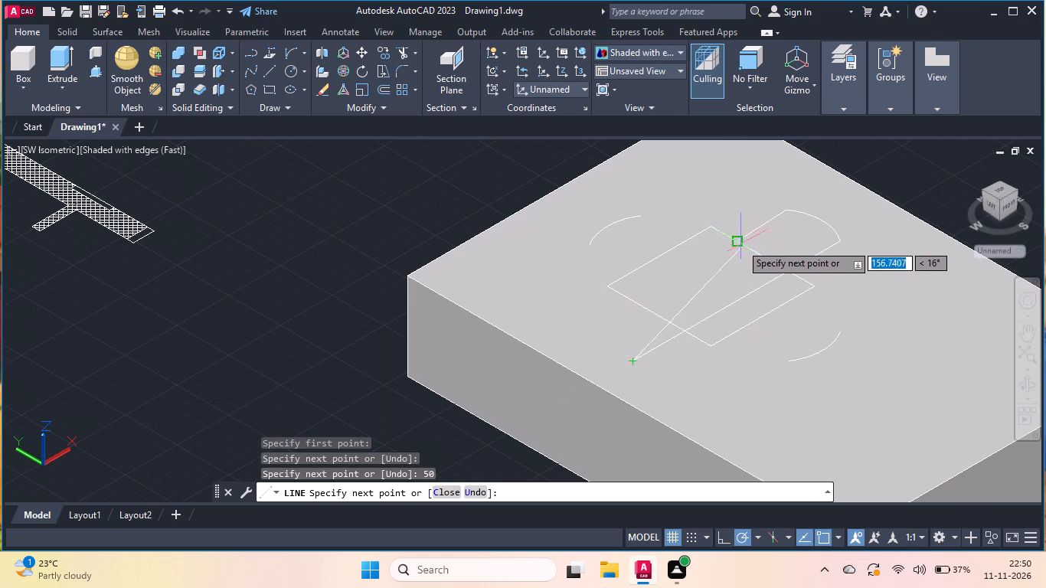
pyautogui.doubleClick(579, 329)
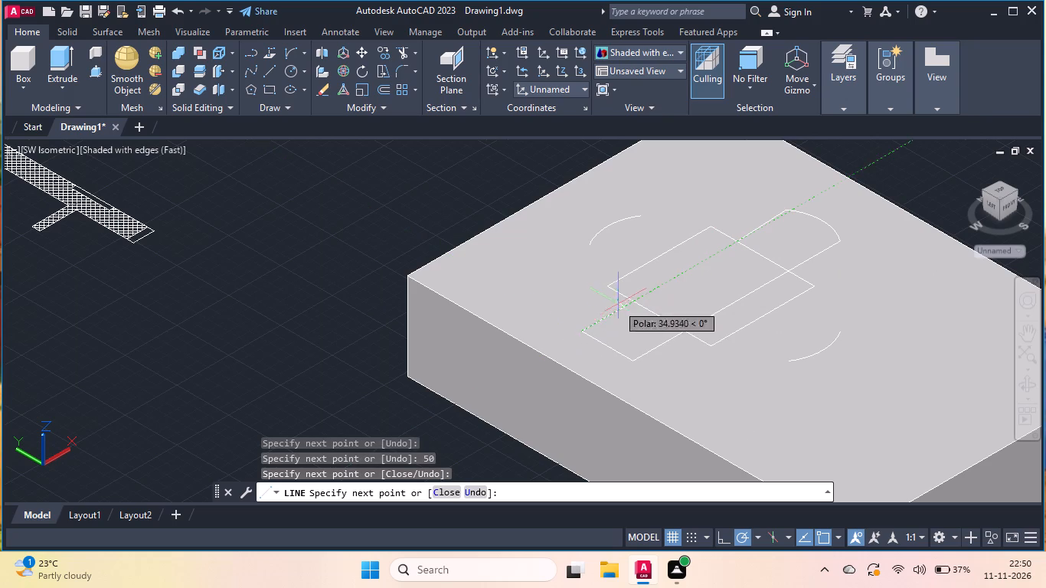
pyautogui.click(633, 300)
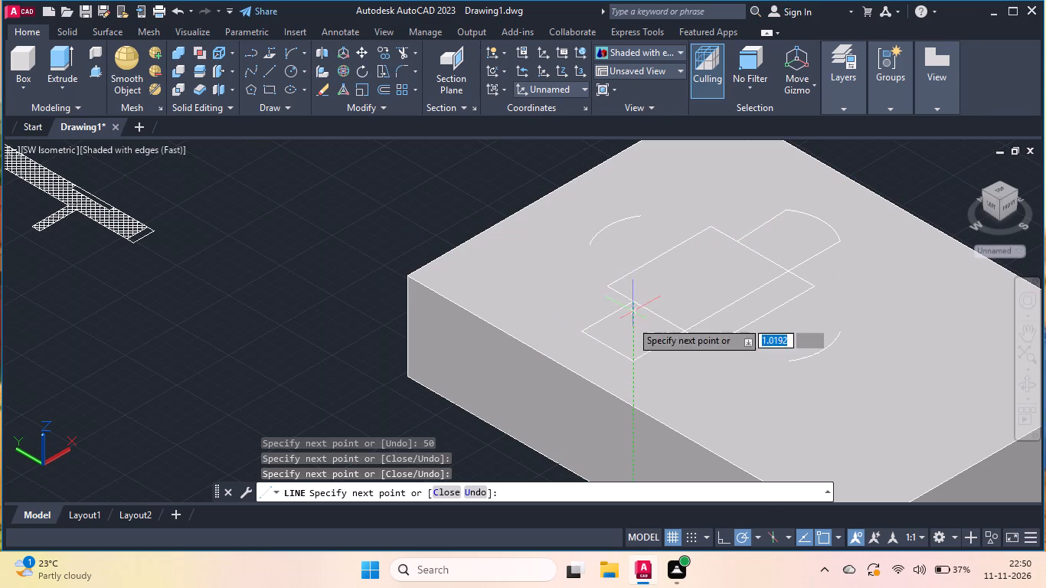
pyautogui.rightClick(629, 323)
pyautogui.click(637, 324)
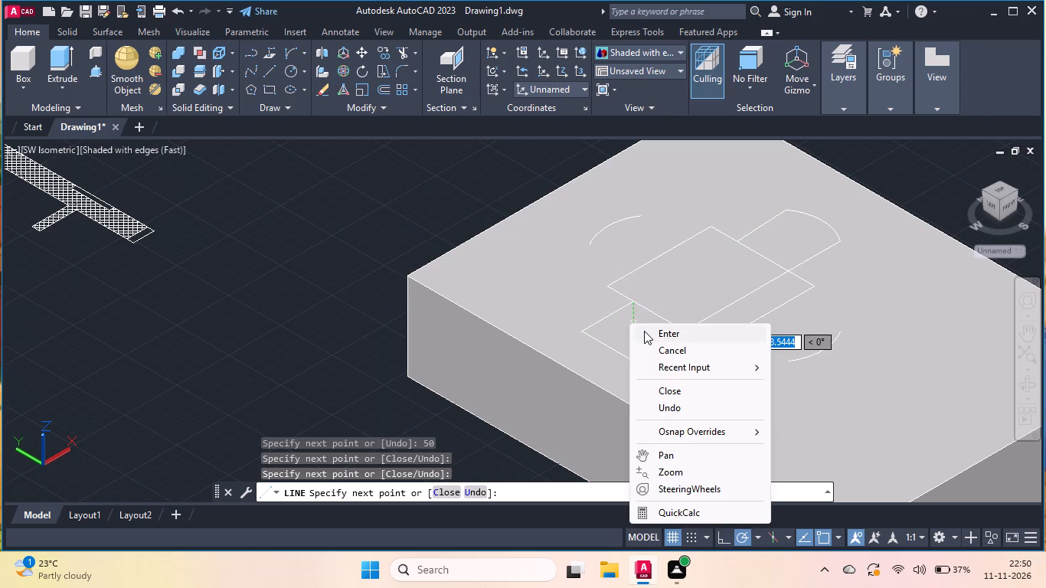
pyautogui.click(644, 331)
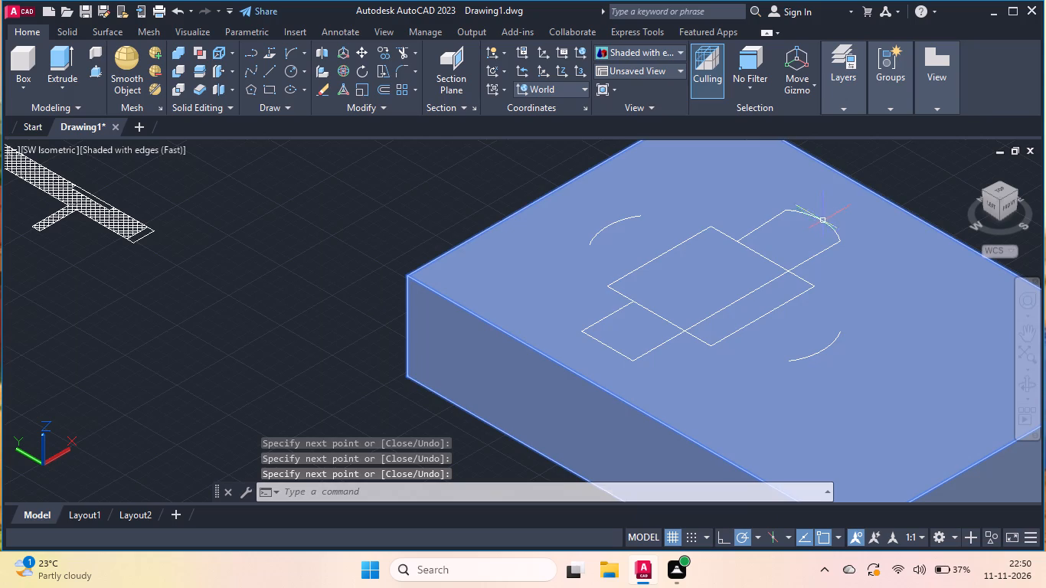
# Mirror the new lobe arc about the line through its two ends, keeping the source arc.
pyautogui.click(825, 220)
pyautogui.press('m')
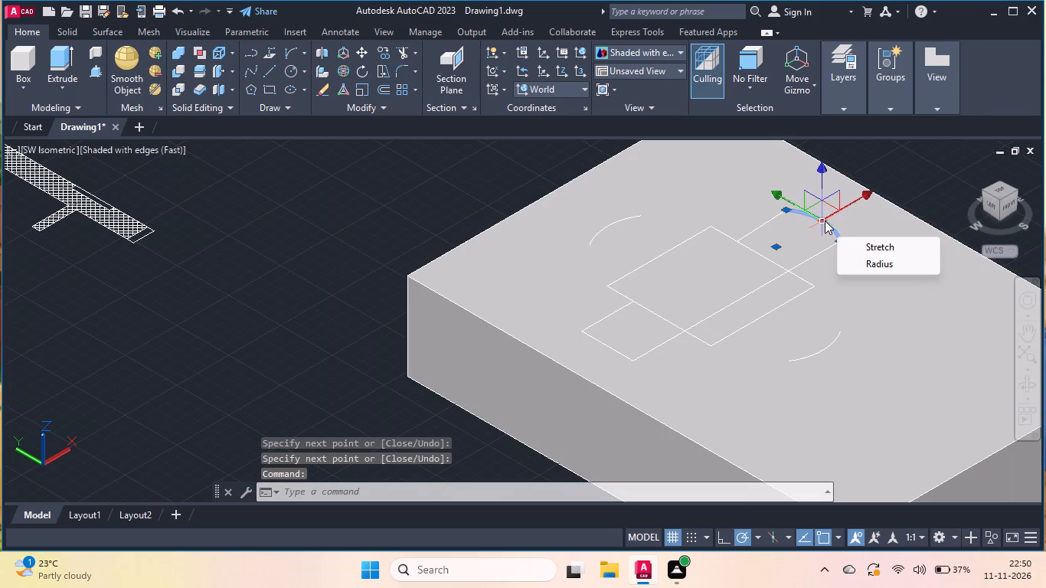
pyautogui.press('i')
pyautogui.press('Return')
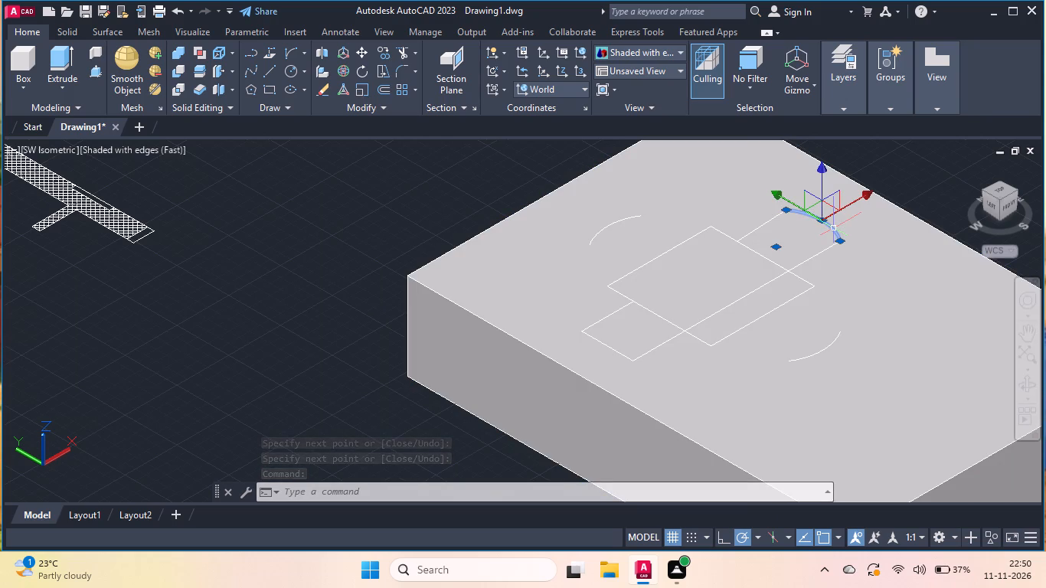
pyautogui.write('mo')
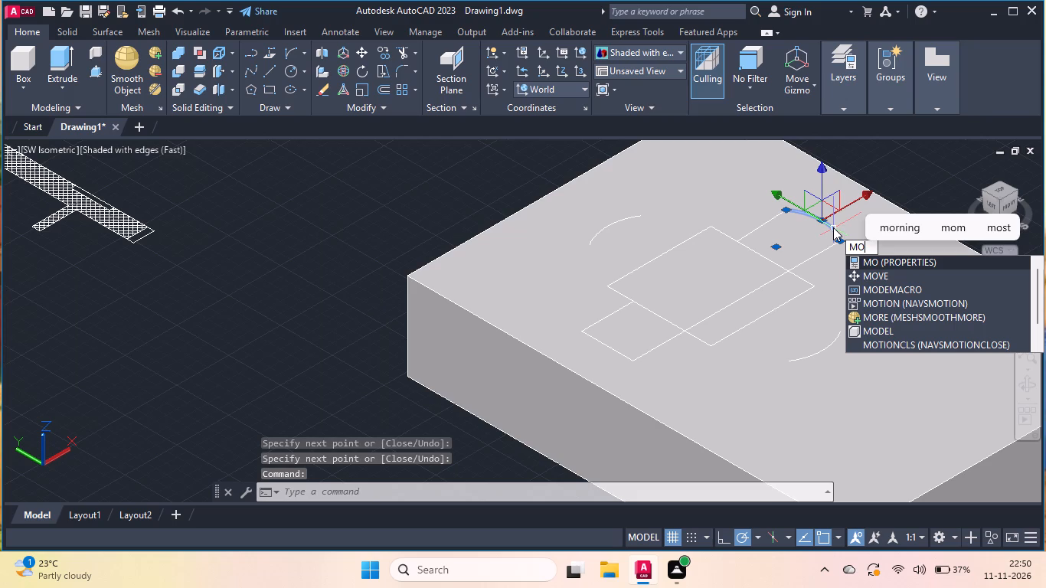
pyautogui.press('BackSpace')
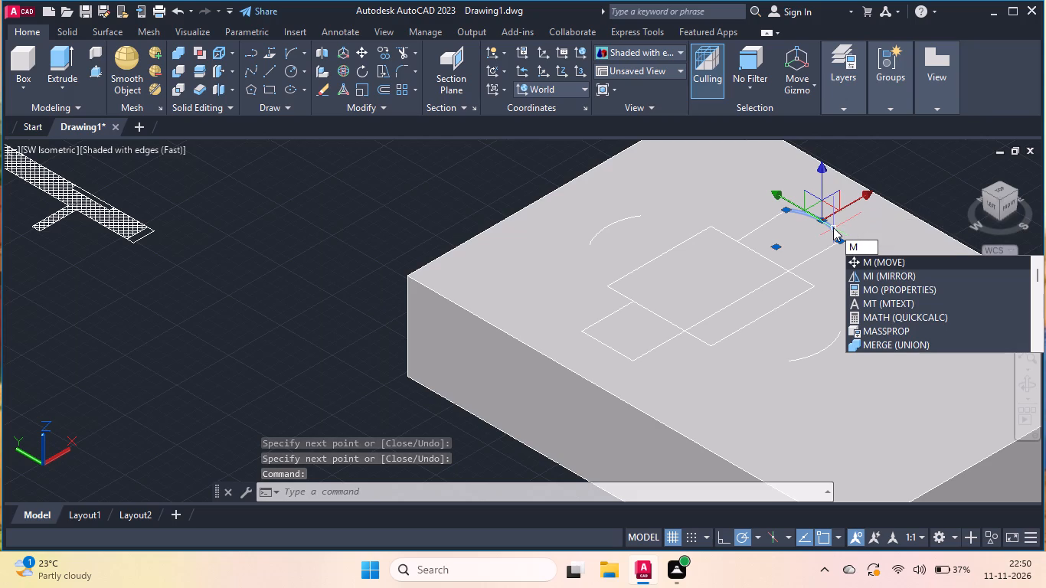
pyautogui.press('i')
pyautogui.press('Return')
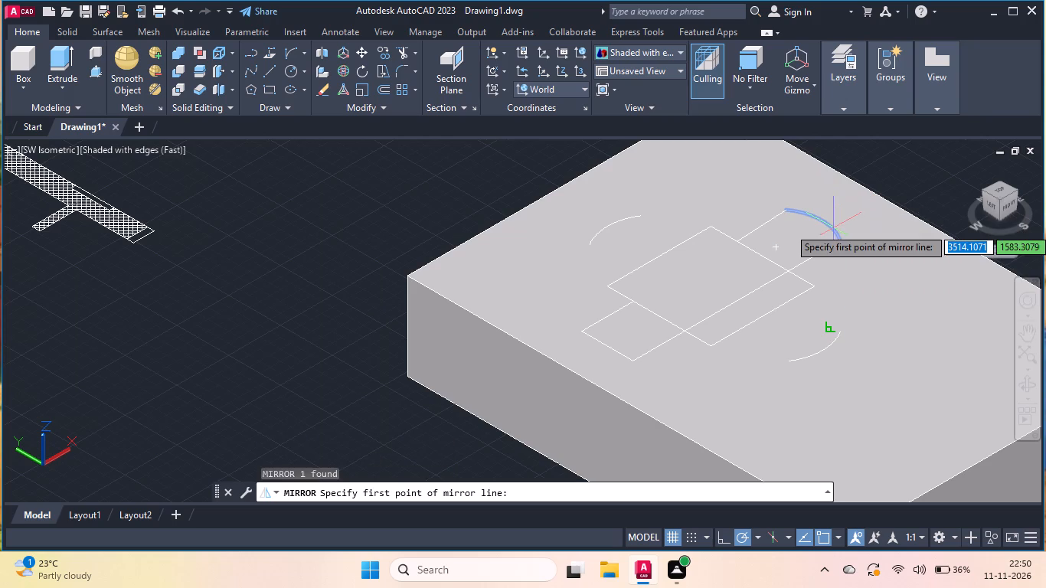
pyautogui.click(838, 237)
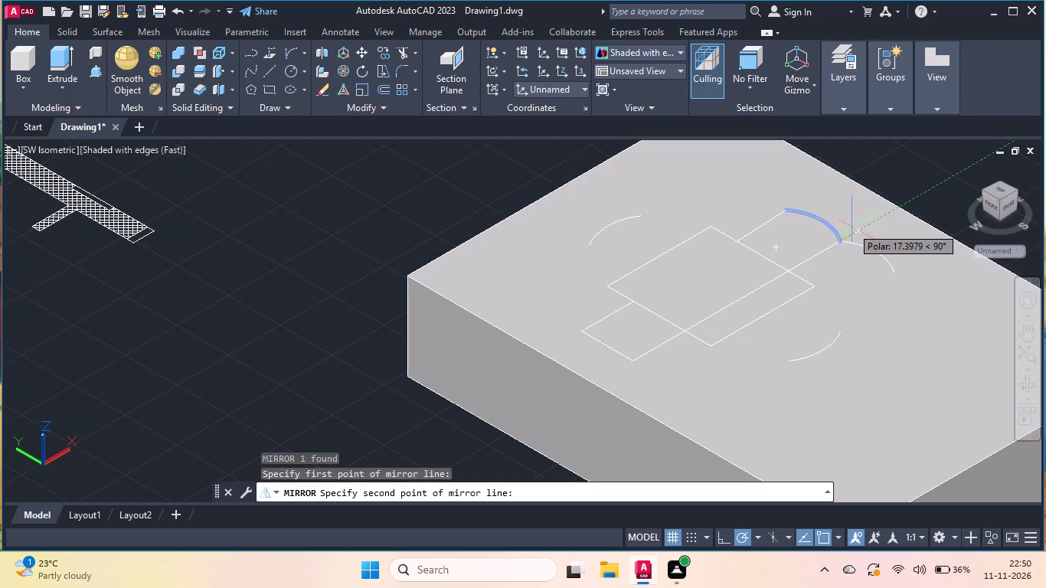
pyautogui.click(757, 199)
pyautogui.click(796, 251)
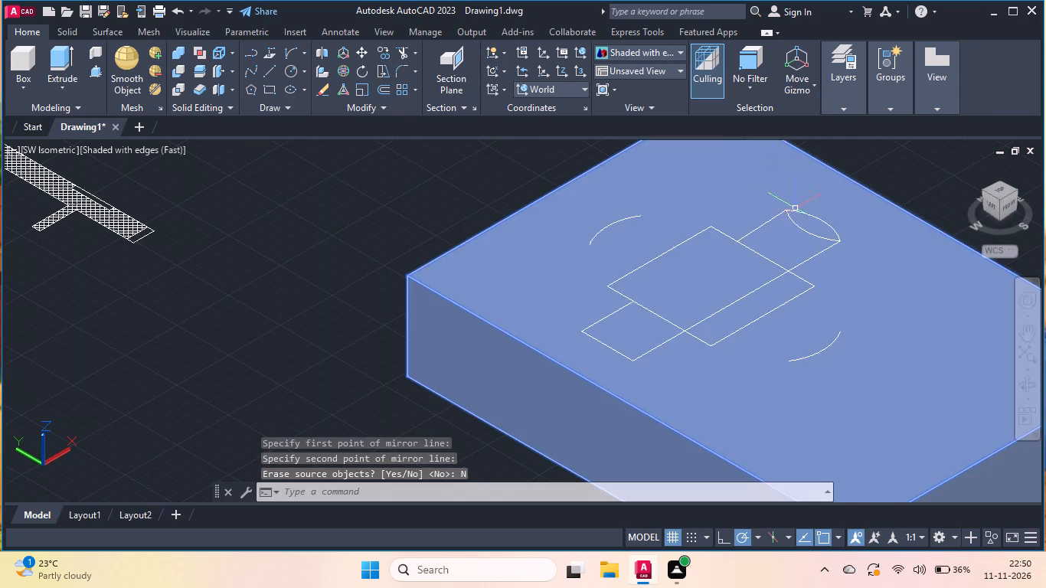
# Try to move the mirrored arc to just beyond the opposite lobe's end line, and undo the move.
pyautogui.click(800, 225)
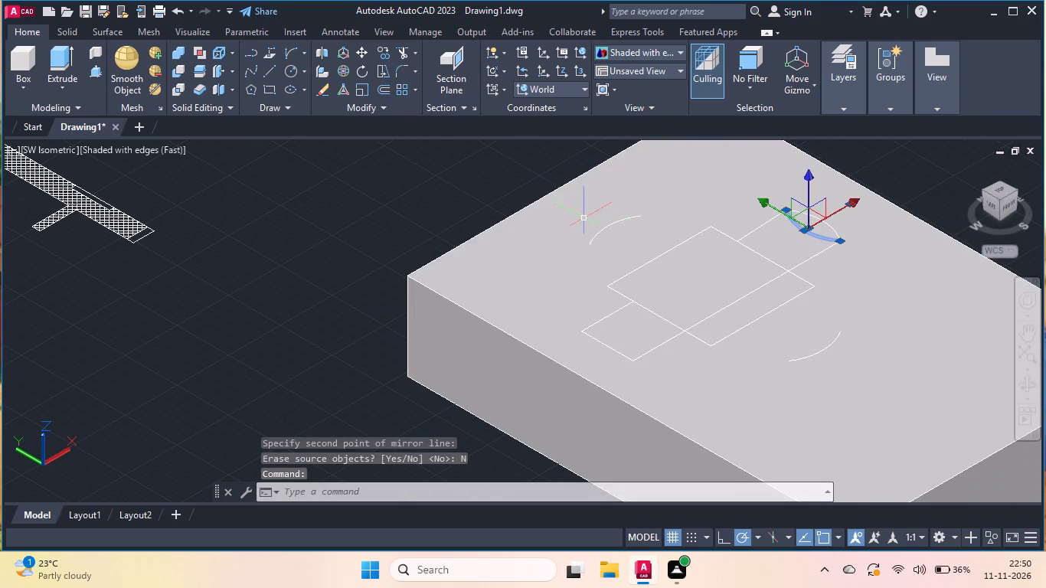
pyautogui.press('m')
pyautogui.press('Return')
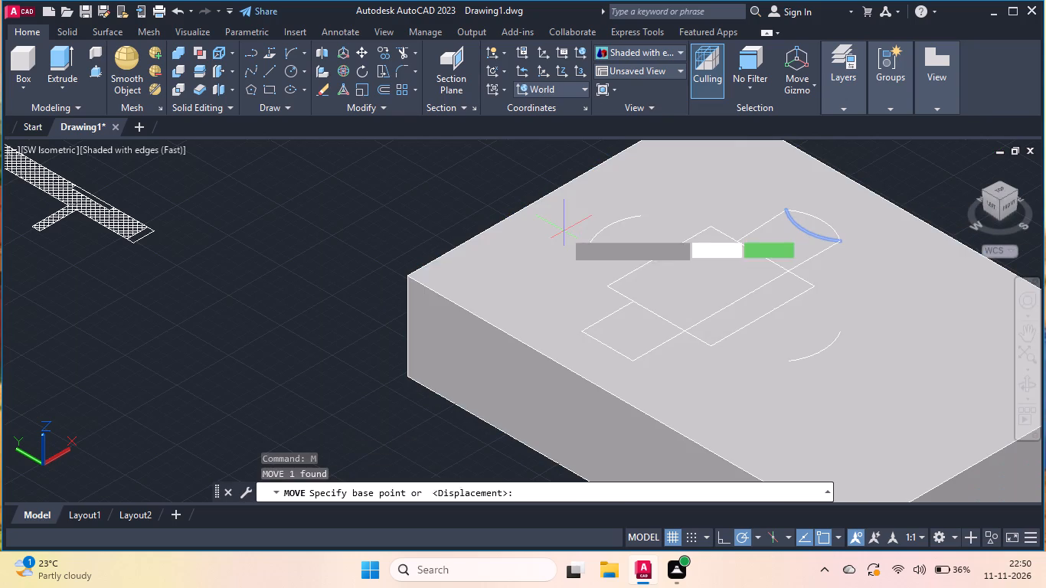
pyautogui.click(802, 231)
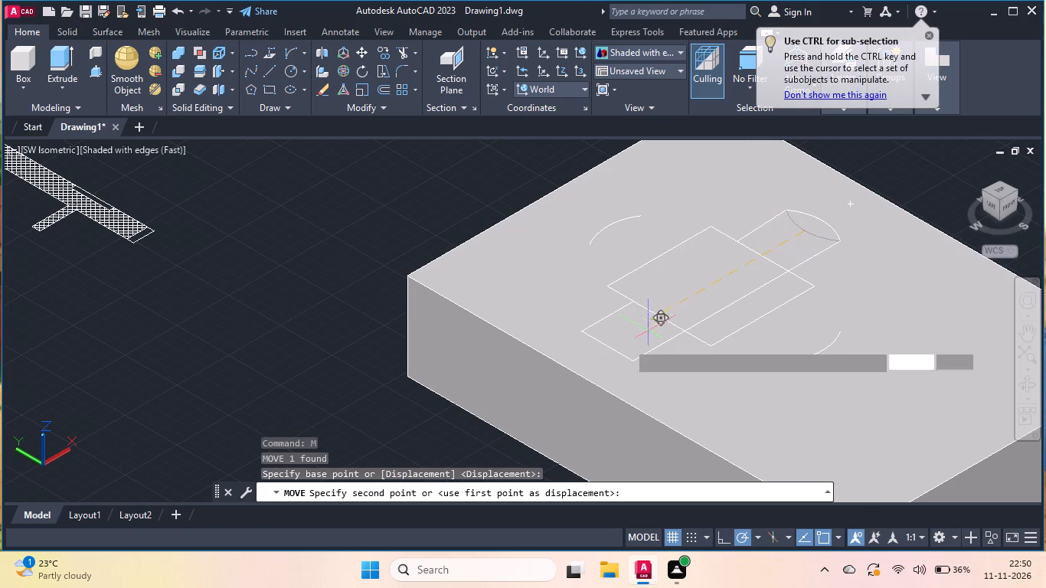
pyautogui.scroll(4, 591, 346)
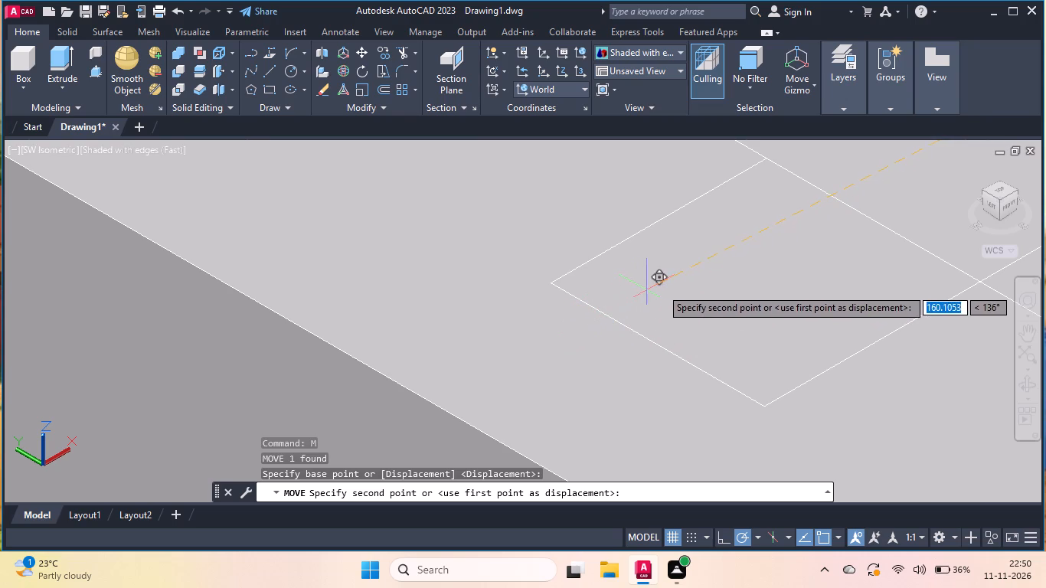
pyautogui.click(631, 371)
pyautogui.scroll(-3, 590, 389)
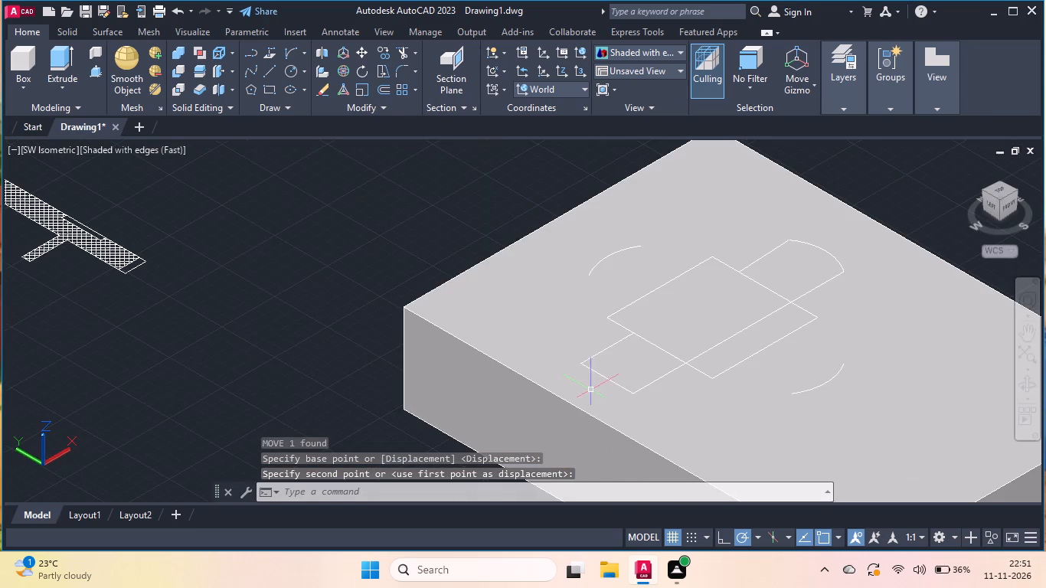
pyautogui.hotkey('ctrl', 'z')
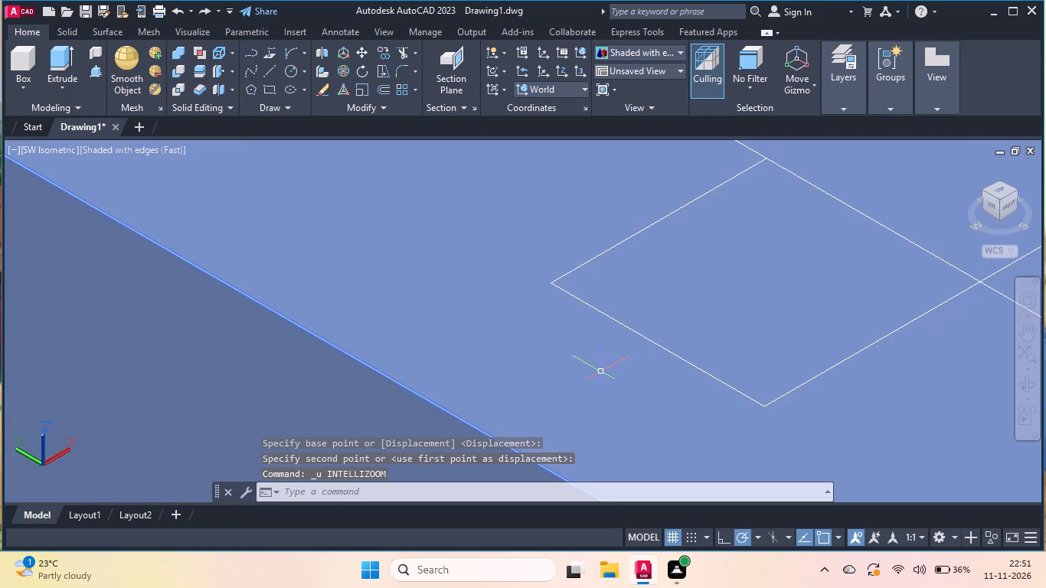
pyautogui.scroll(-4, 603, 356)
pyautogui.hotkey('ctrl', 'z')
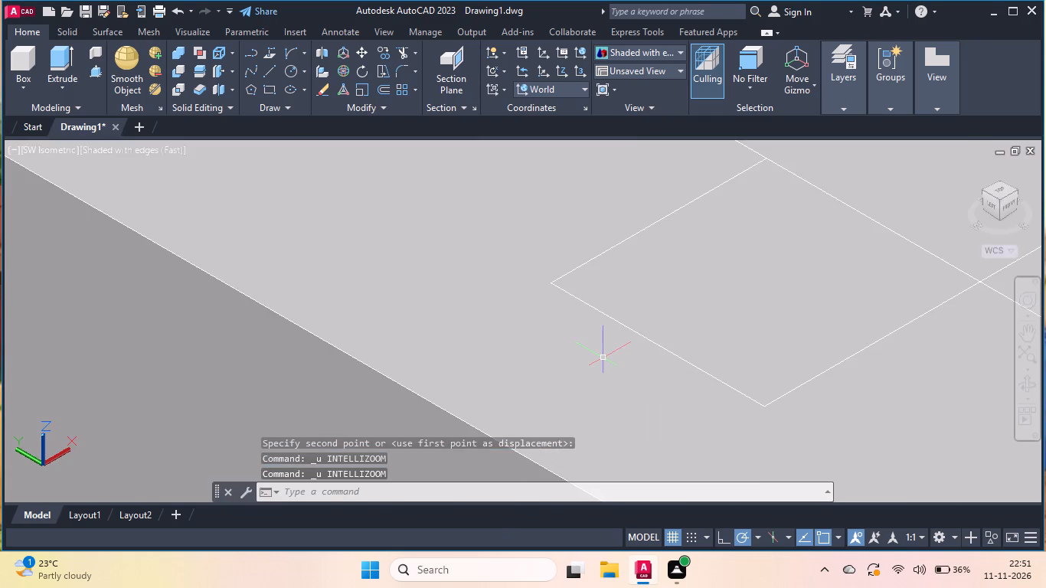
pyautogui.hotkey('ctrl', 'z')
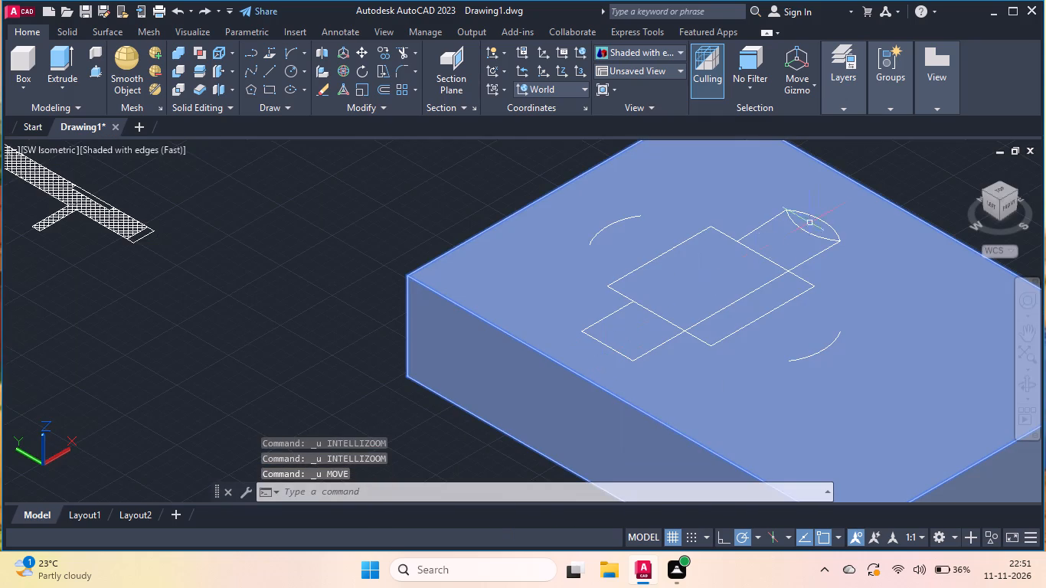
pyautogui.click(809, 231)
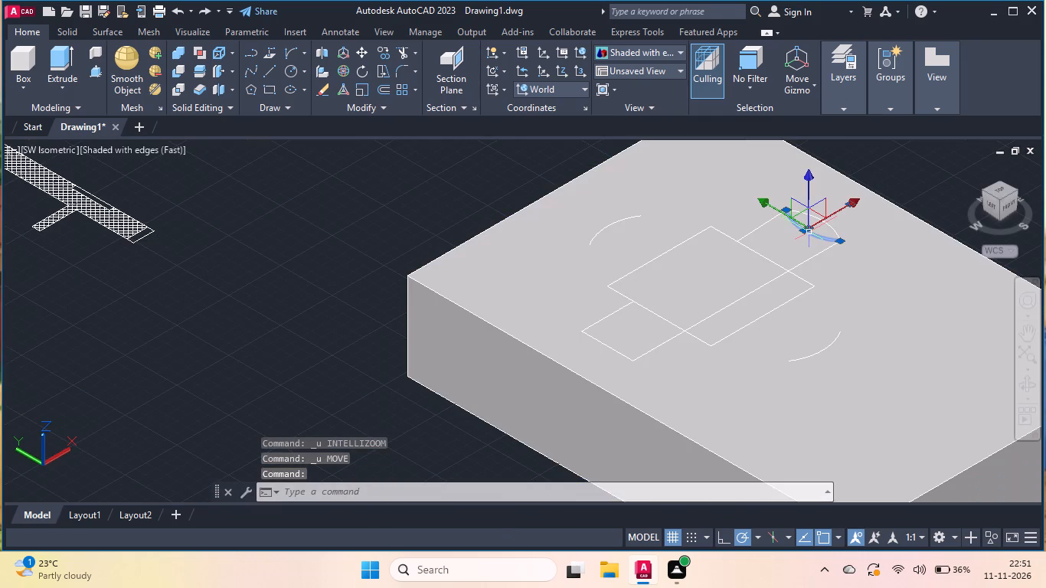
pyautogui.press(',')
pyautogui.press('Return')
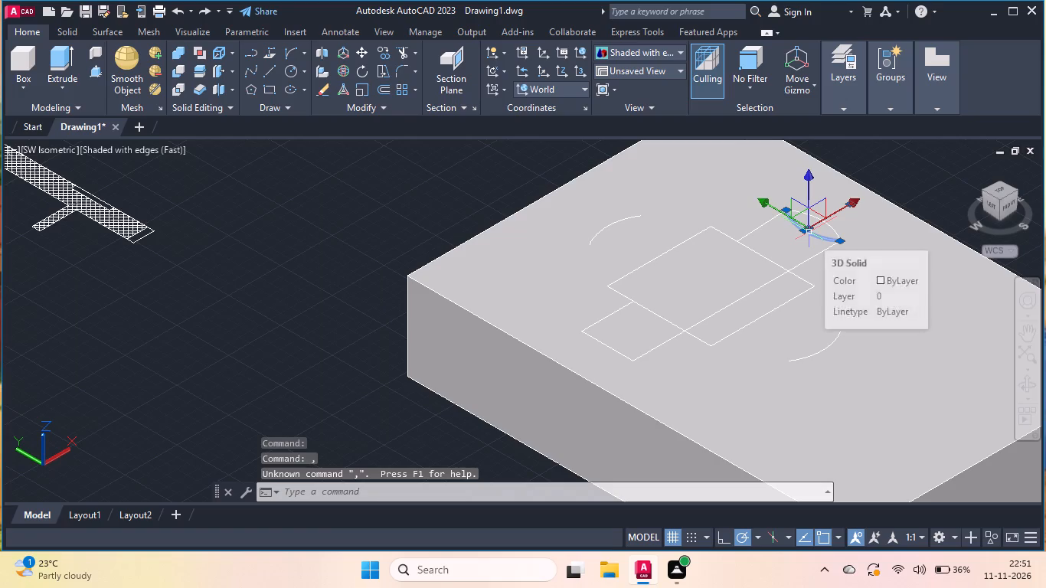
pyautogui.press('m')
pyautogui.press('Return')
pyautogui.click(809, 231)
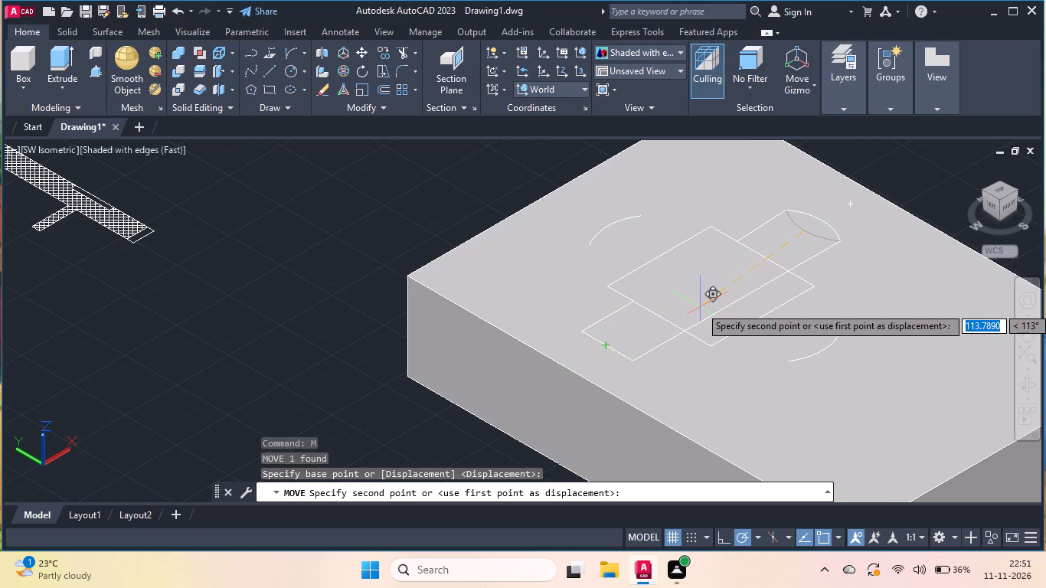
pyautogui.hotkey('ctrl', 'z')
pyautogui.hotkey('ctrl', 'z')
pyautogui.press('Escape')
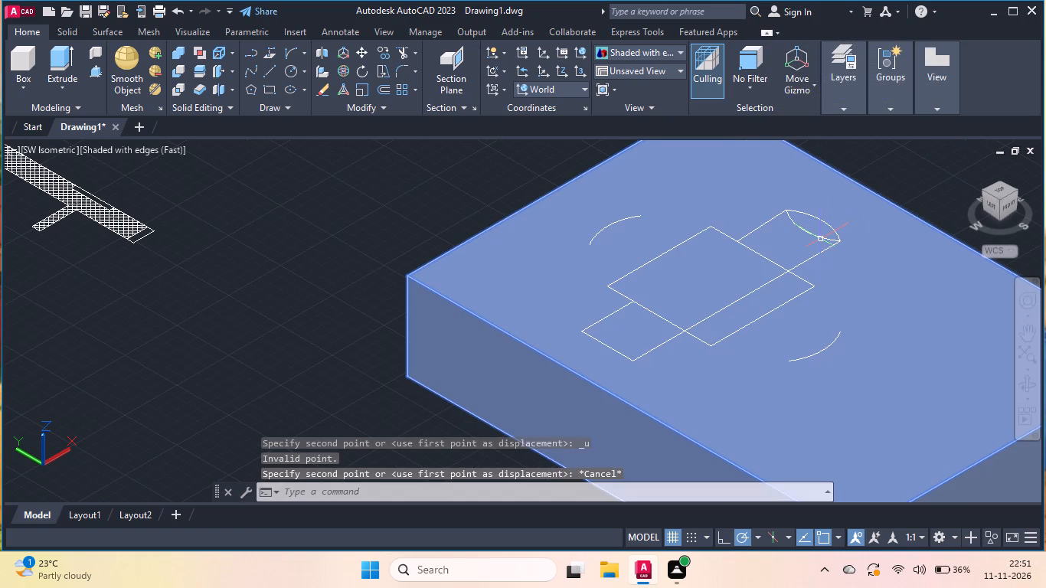
# Move the mirrored arc from its middle to the middle of the opposite lobe's end line.
pyautogui.click(821, 237)
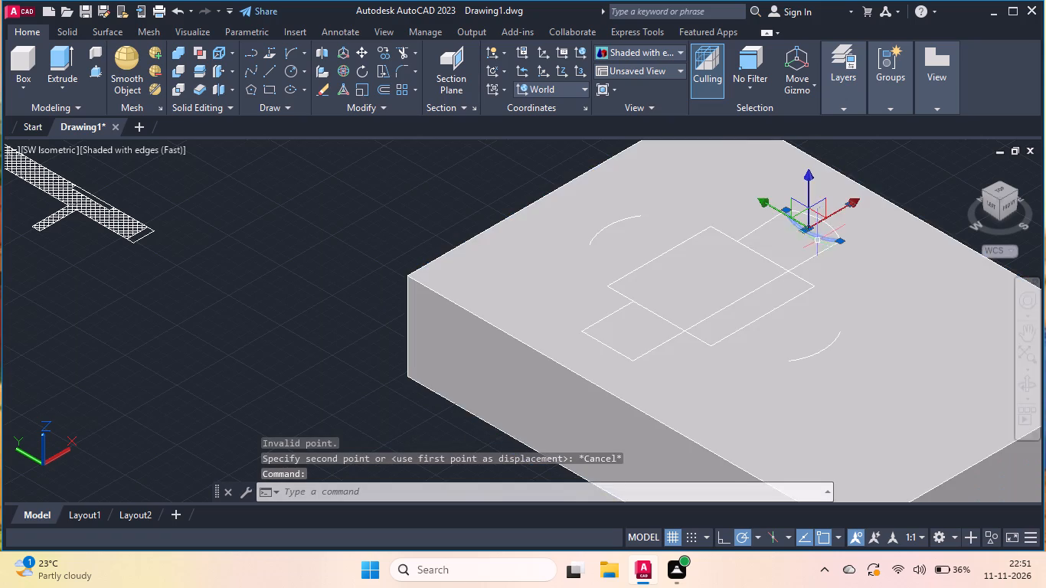
pyautogui.press('m')
pyautogui.press('Return')
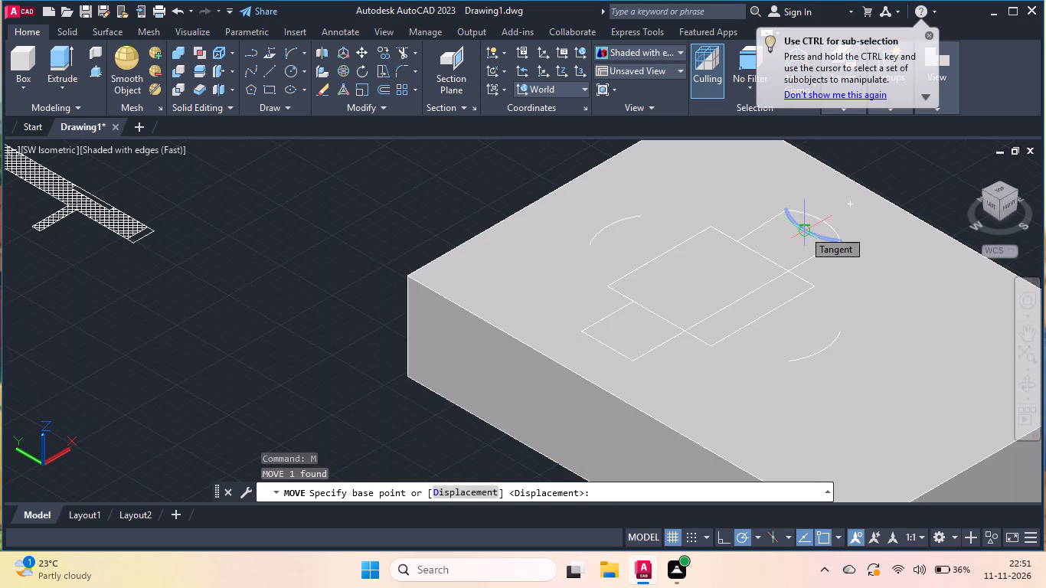
pyautogui.click(804, 230)
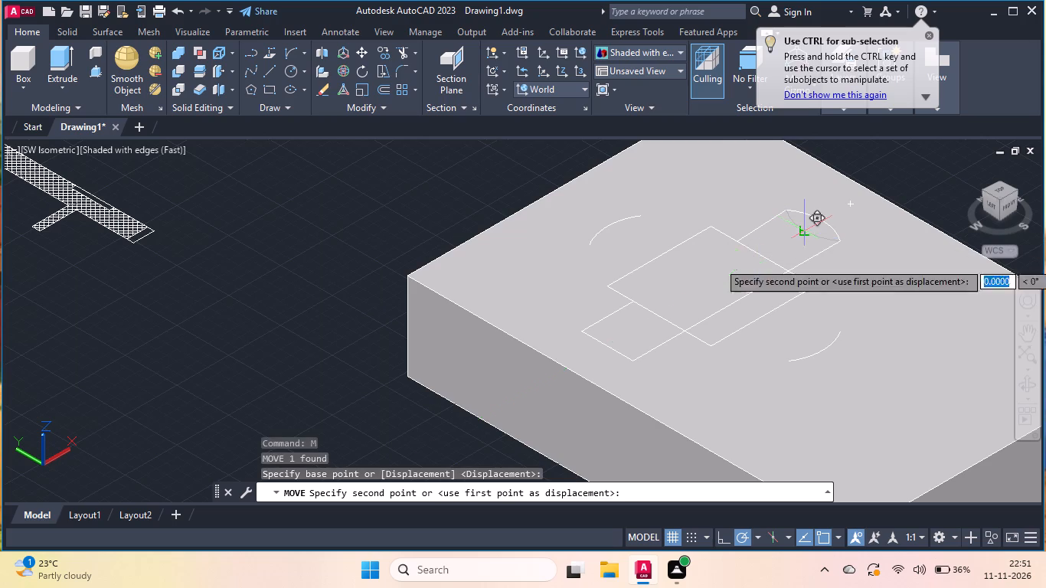
pyautogui.click(606, 347)
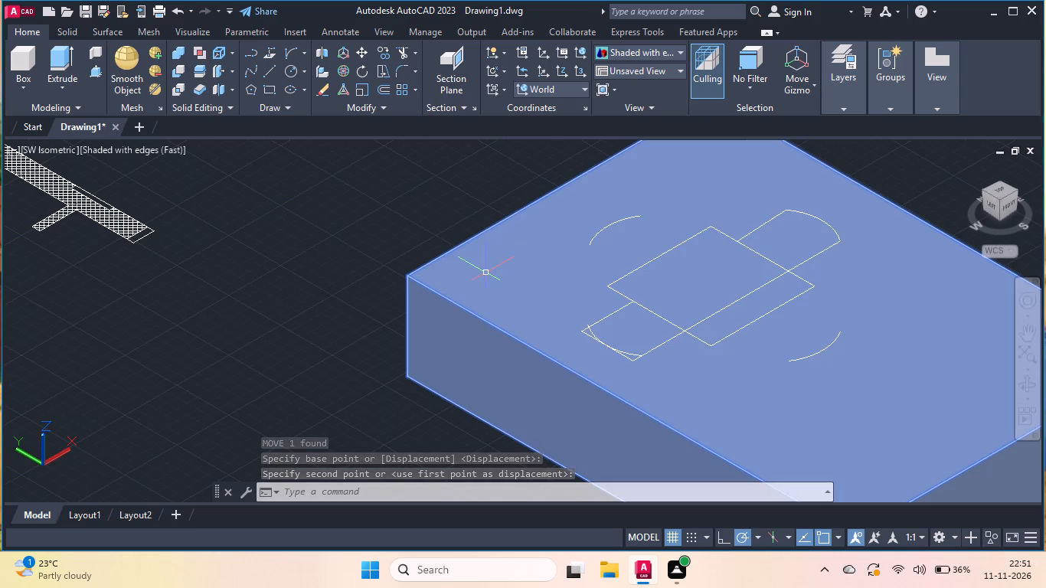
# Trim away the opposite lobe's end line and both its side lines outside the square, leaving only the moved arc.
pyautogui.write('tr')
pyautogui.press('Return')
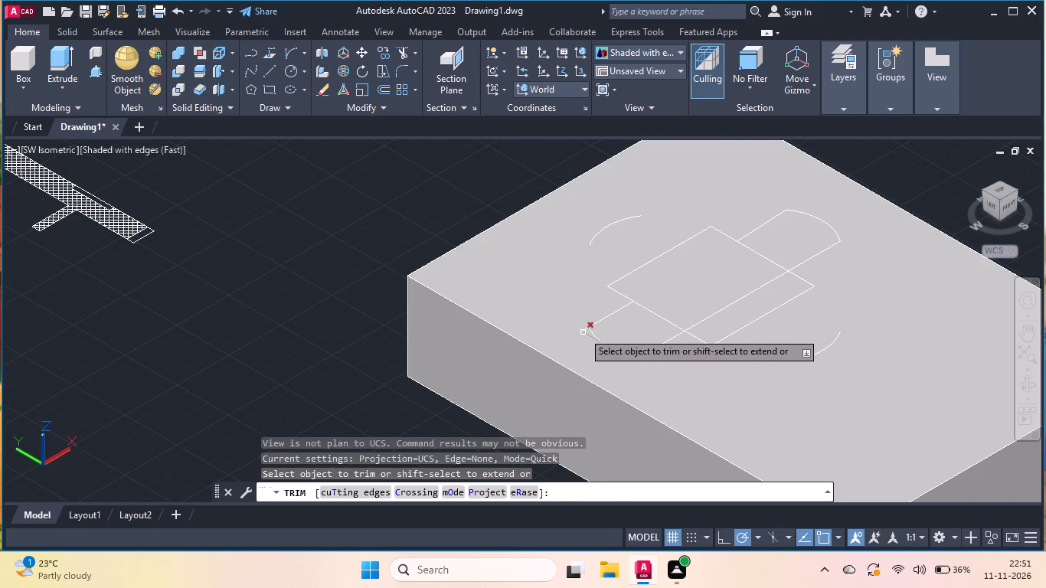
pyautogui.click(583, 332)
pyautogui.click(583, 328)
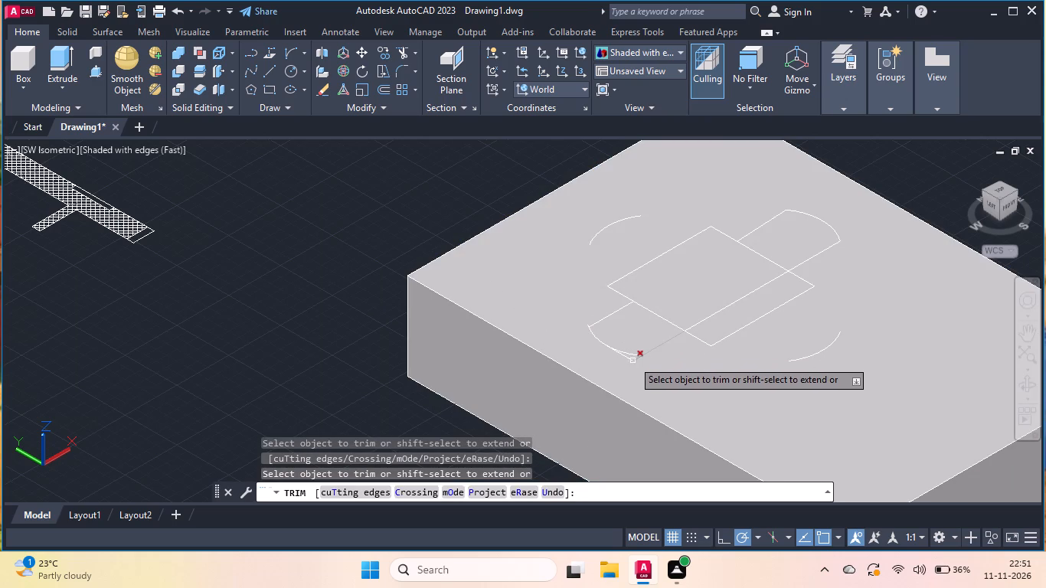
pyautogui.click(631, 360)
pyautogui.click(629, 358)
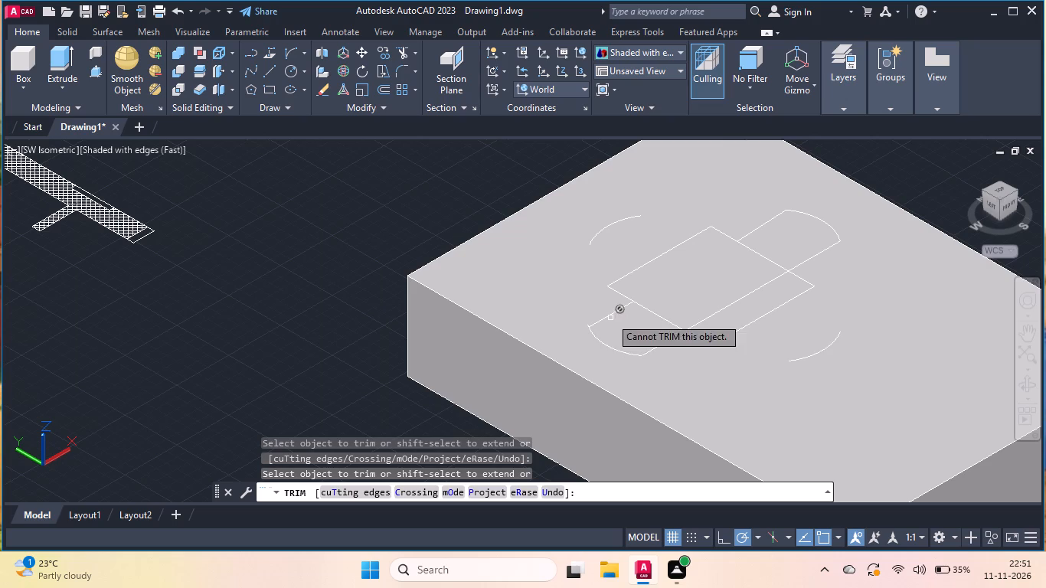
pyautogui.click(588, 324)
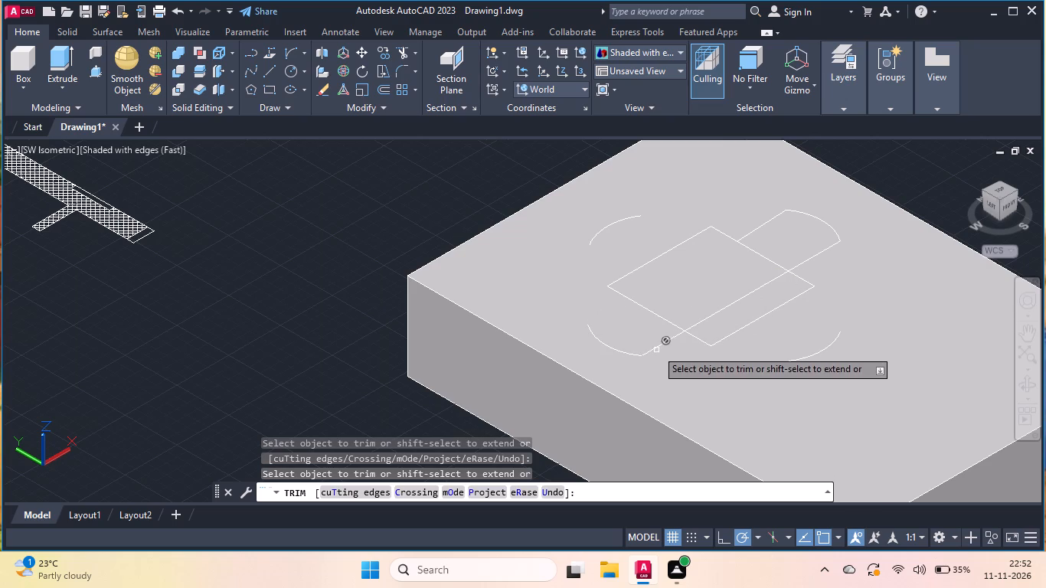
pyautogui.click(656, 346)
pyautogui.click(693, 321)
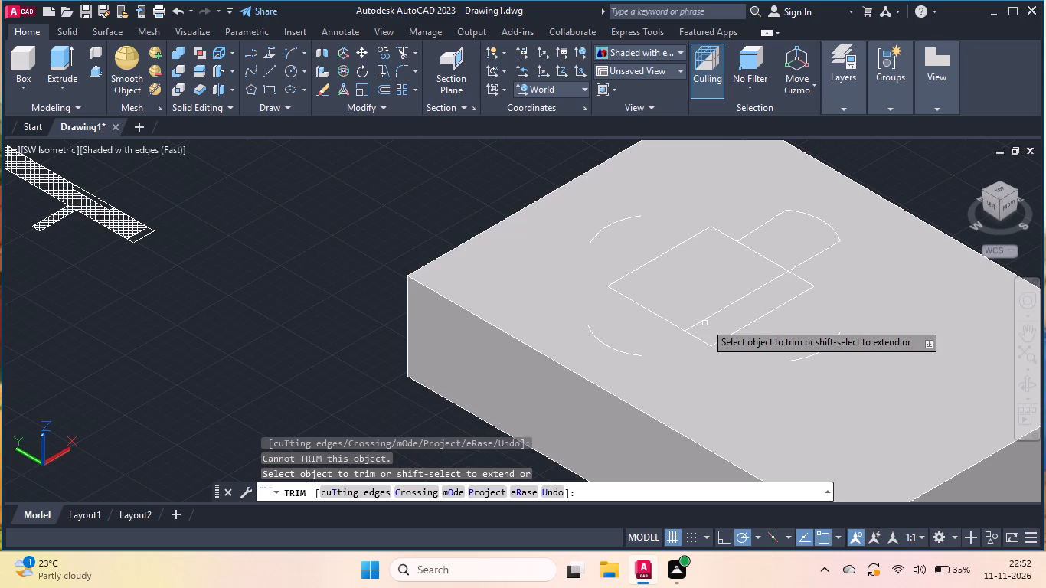
pyautogui.click(705, 322)
pyautogui.doubleClick(714, 324)
pyautogui.click(704, 321)
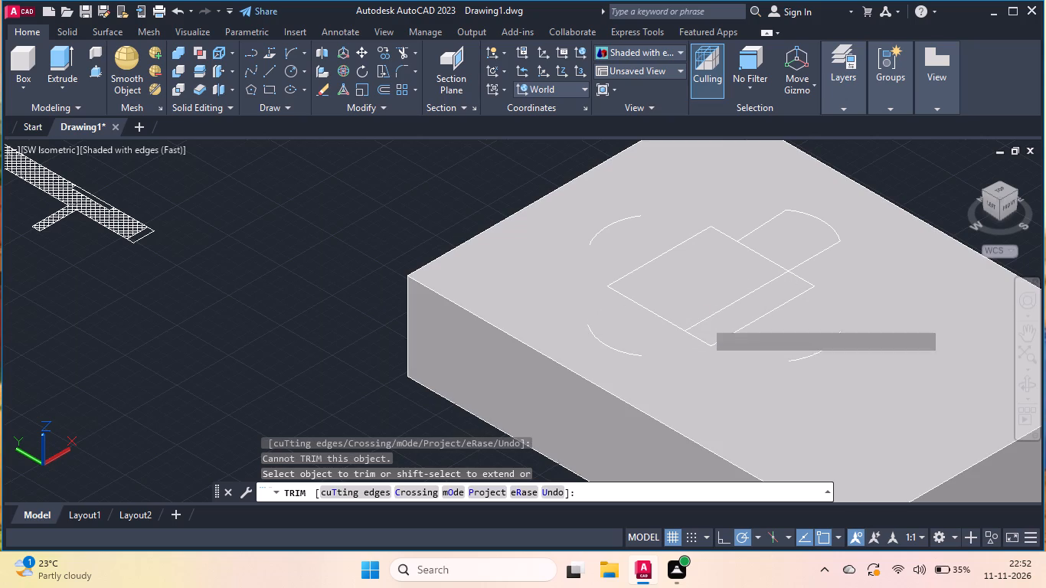
pyautogui.press('Escape')
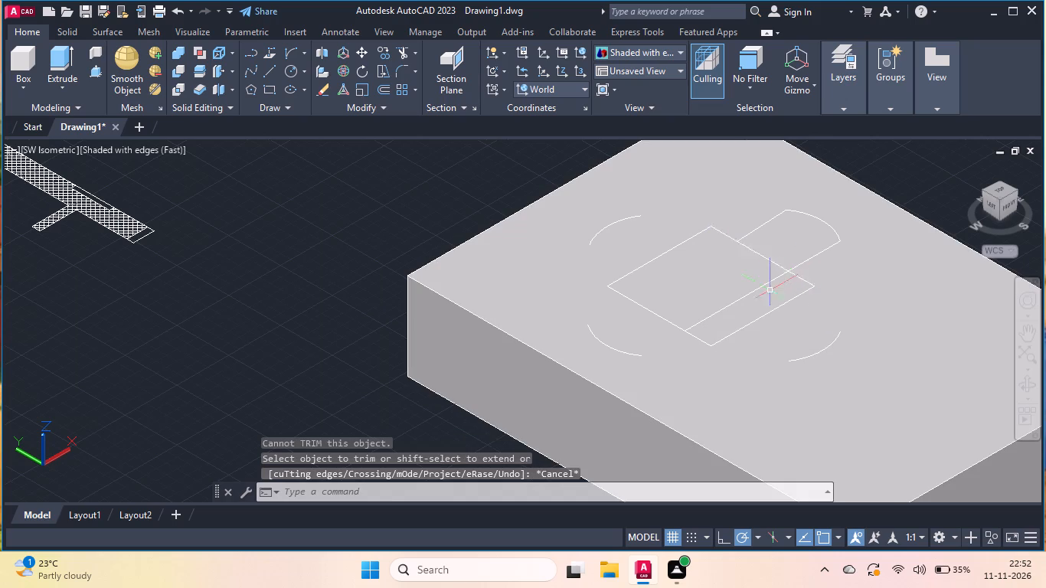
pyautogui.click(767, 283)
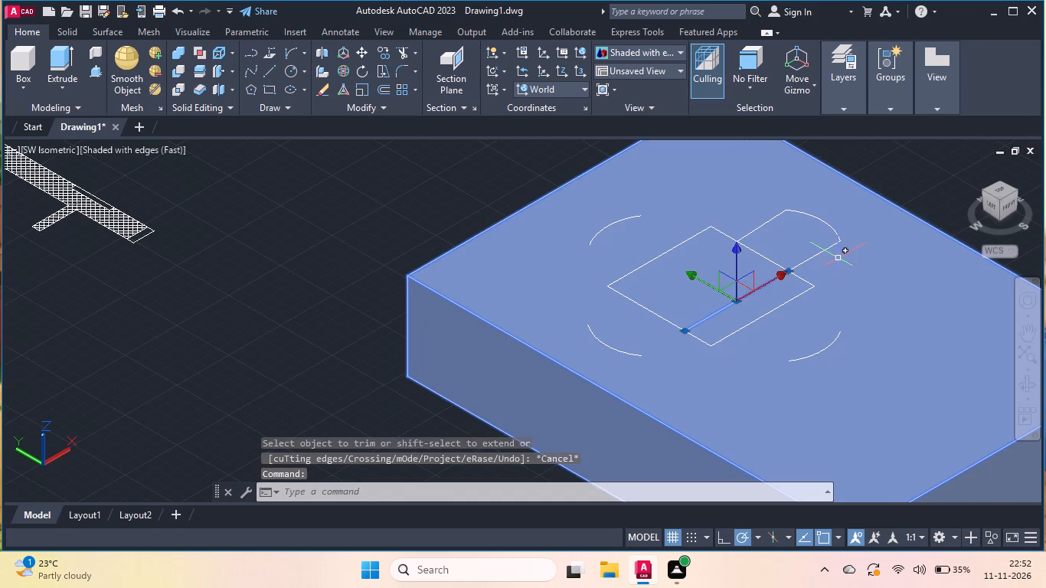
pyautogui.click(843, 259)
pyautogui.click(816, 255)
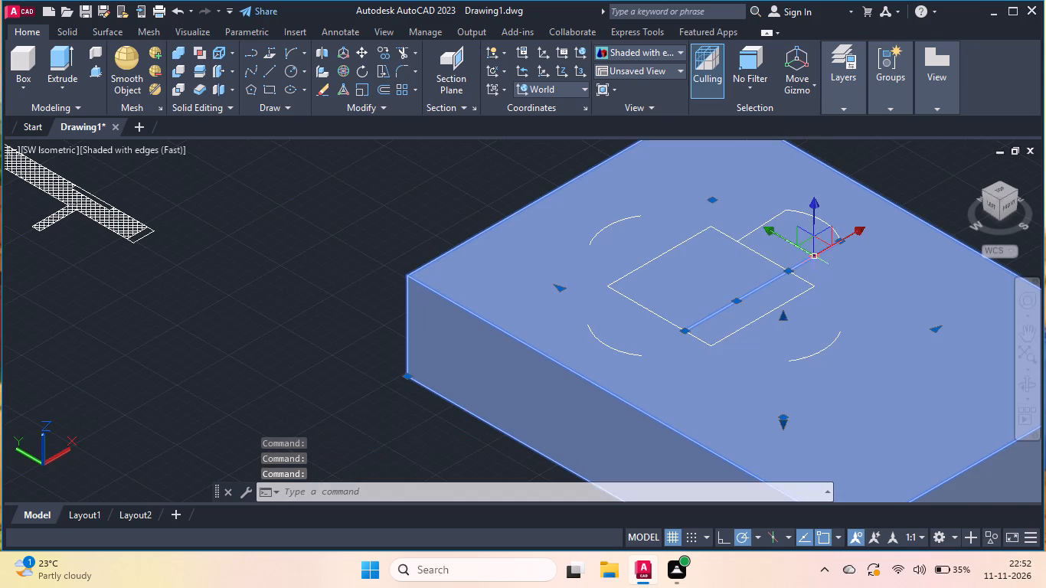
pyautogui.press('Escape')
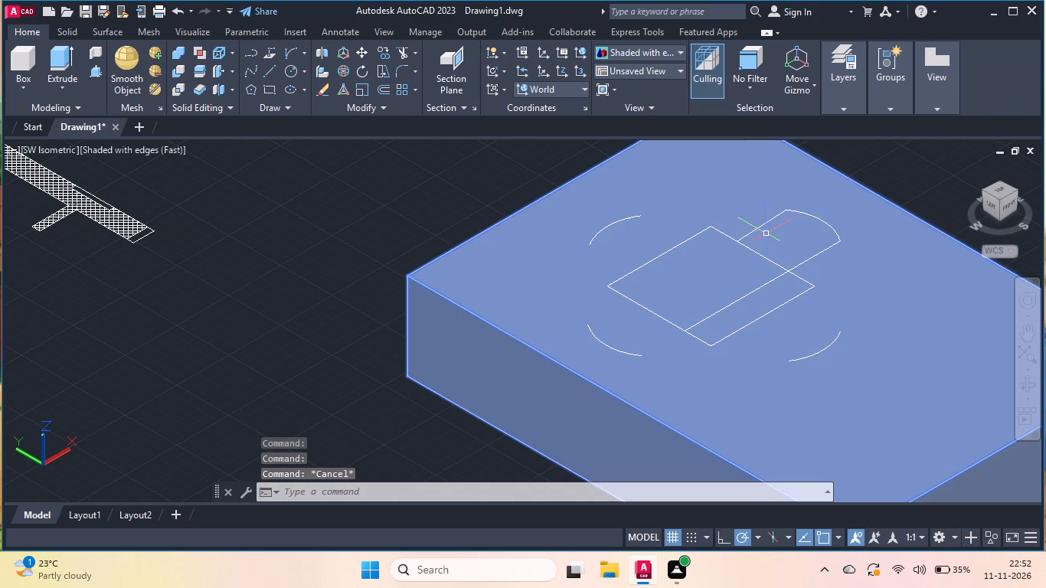
# Delete the first lobe's two side lines and the line crossing the square, keeping the square and the four arcs.
pyautogui.doubleClick(756, 229)
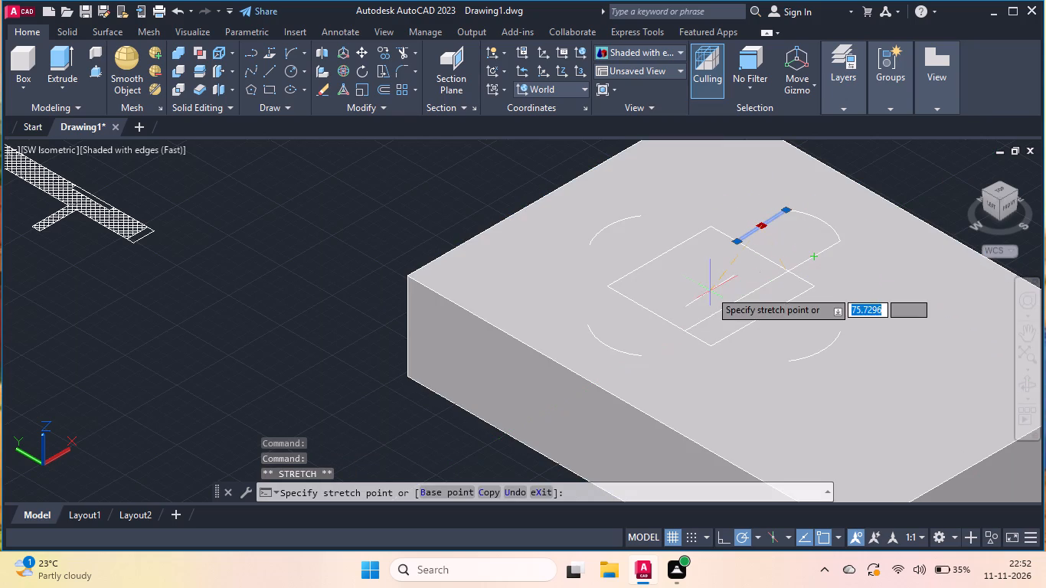
pyautogui.press('Escape')
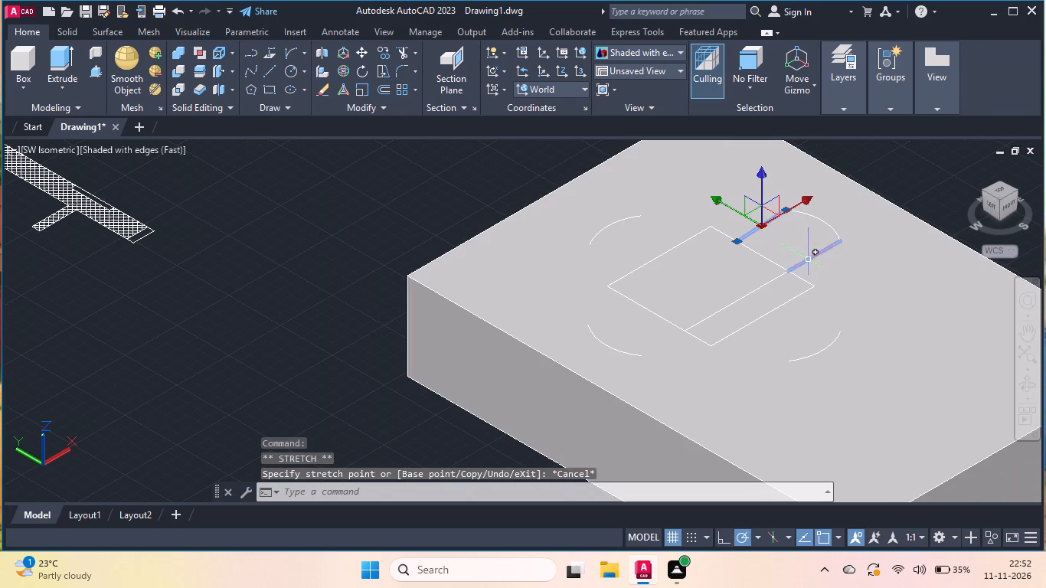
pyautogui.click(808, 260)
pyautogui.click(750, 292)
pyautogui.press('Delete')
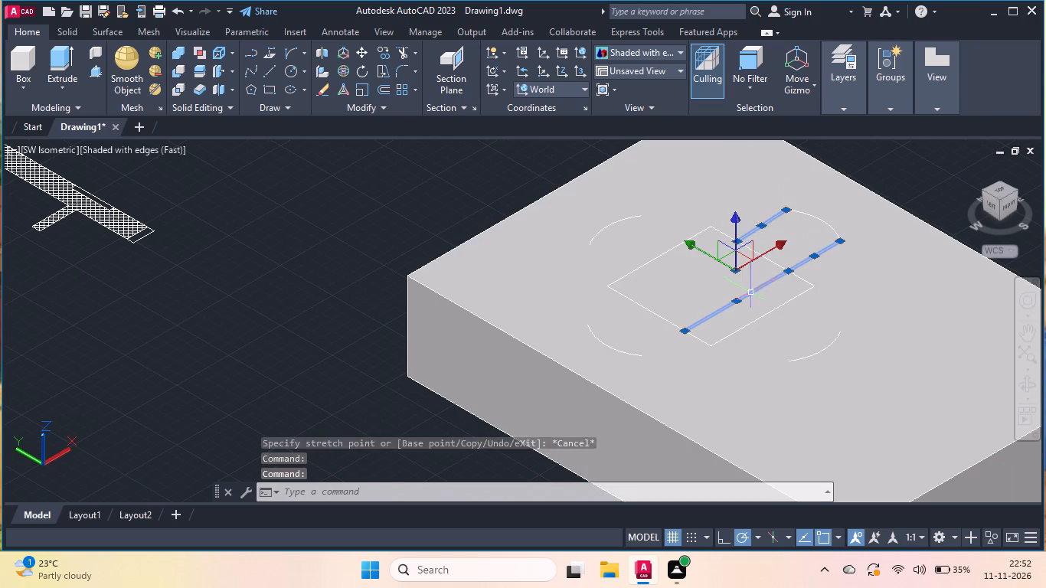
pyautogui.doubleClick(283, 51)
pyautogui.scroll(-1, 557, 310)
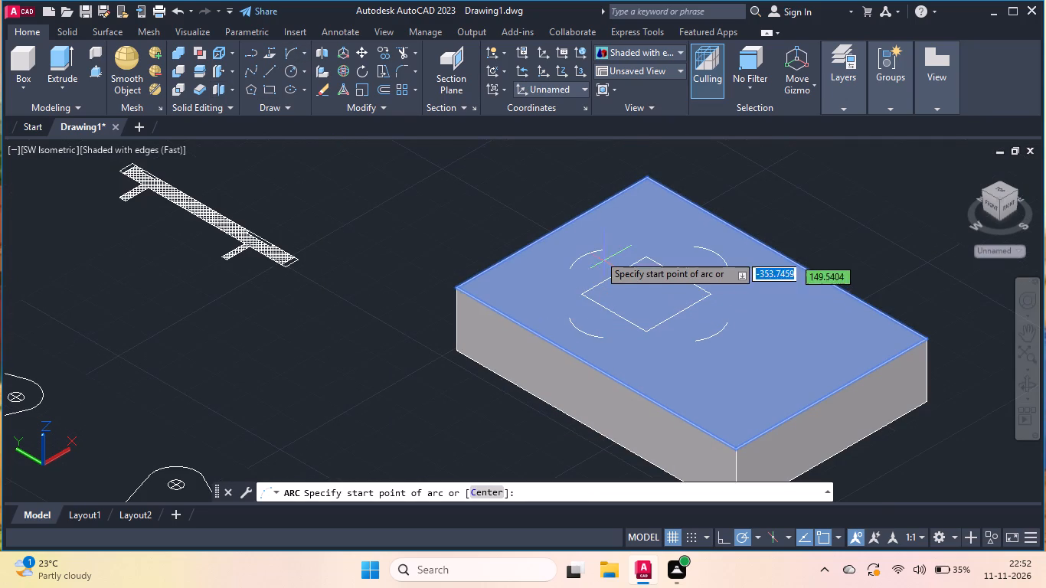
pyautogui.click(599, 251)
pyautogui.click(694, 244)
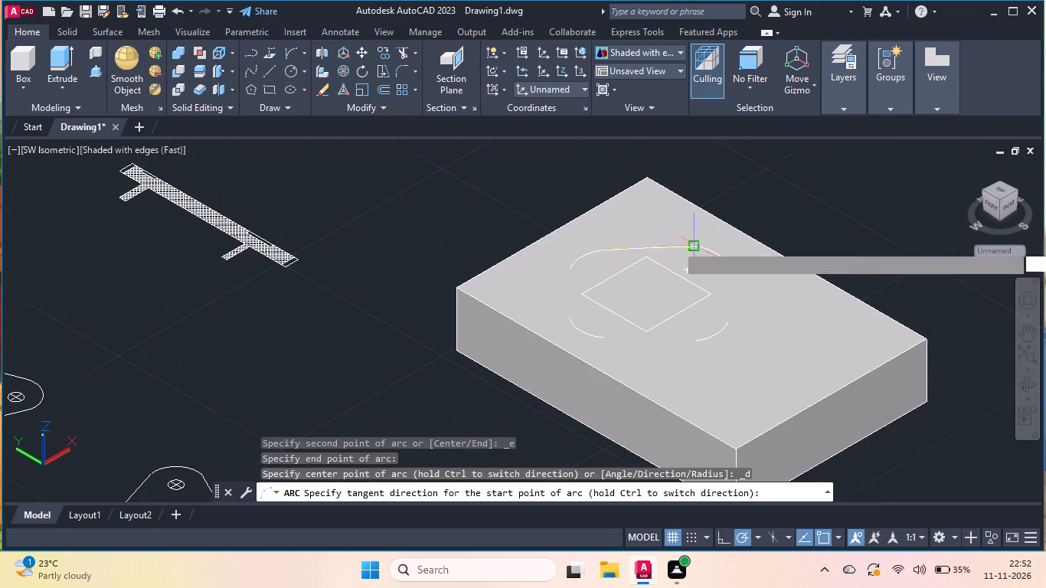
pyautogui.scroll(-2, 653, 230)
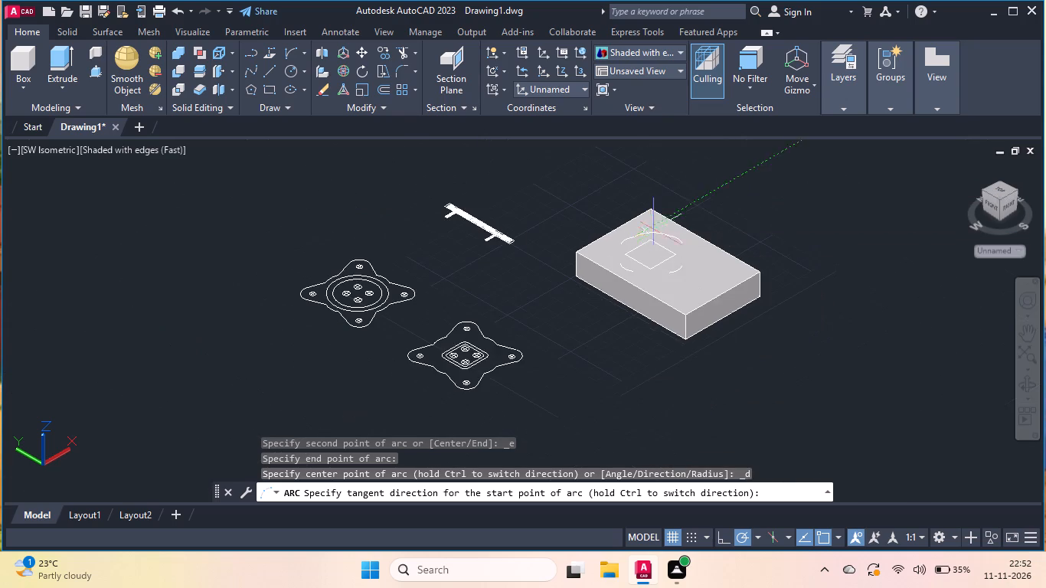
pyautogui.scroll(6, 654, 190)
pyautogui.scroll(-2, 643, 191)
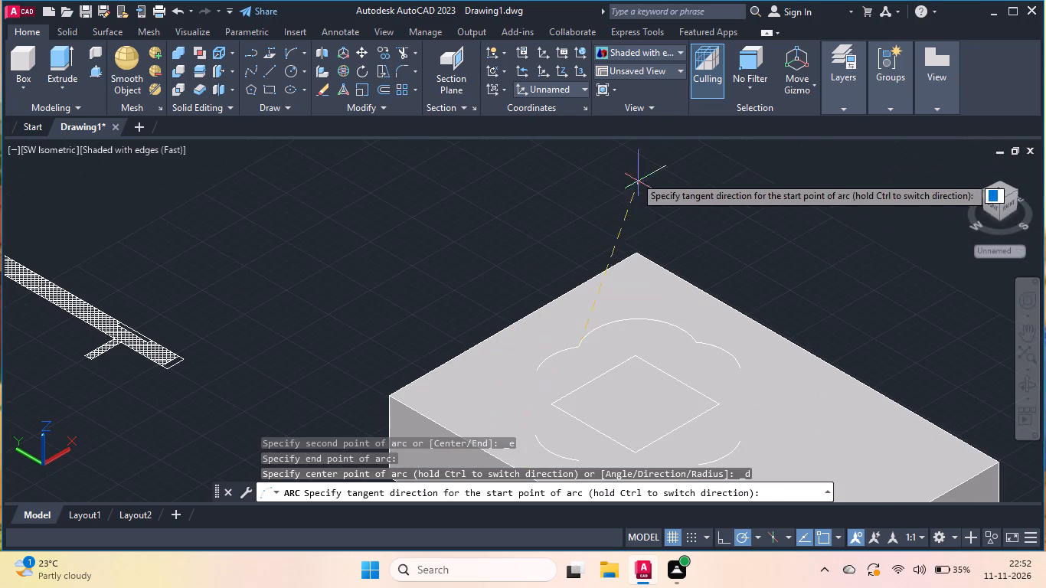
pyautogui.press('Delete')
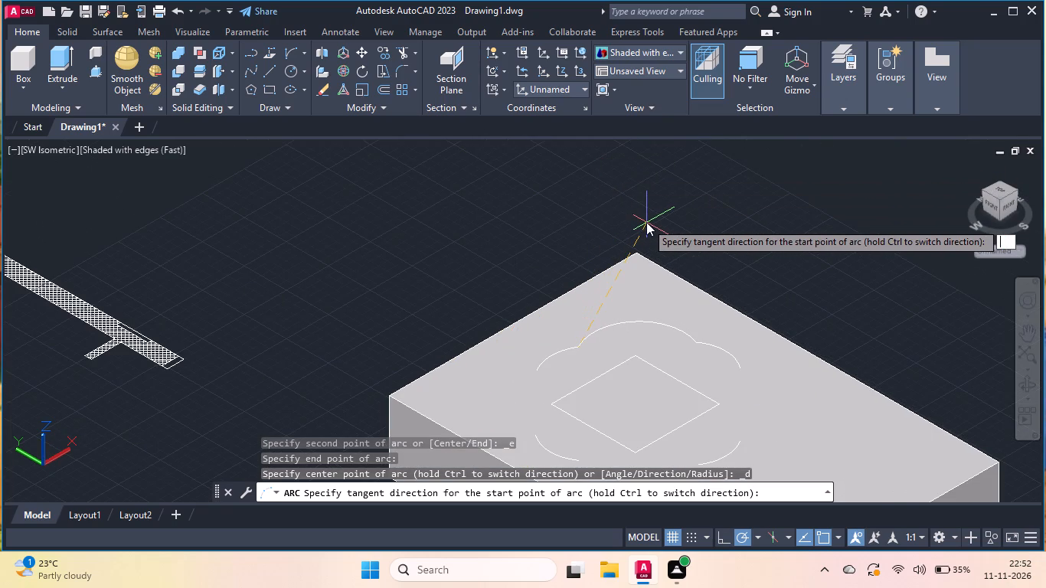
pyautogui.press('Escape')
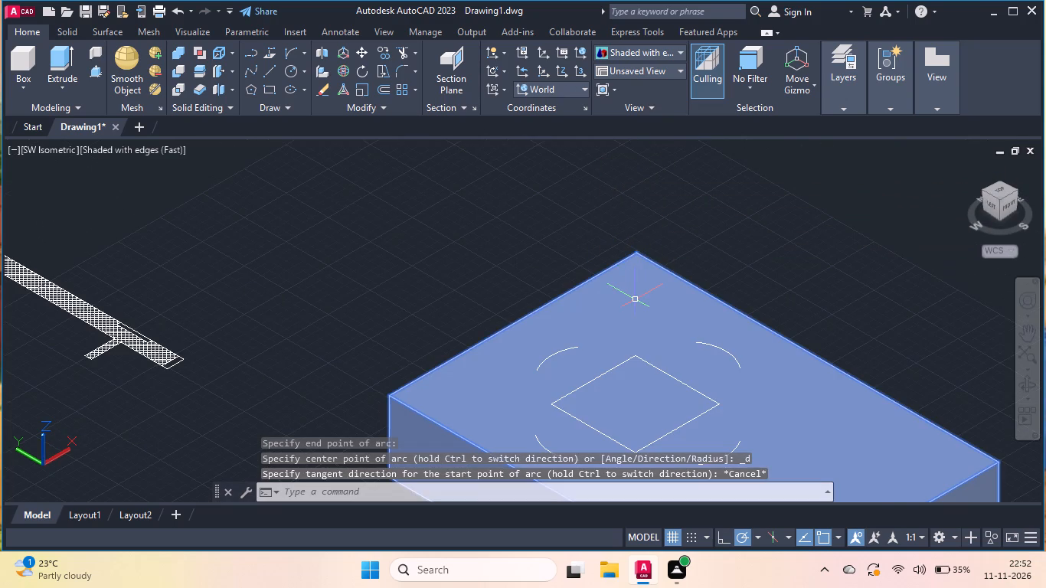
# Draw two converging side lines from the inner ends of the two rear arcs toward the box's far top corner.
pyautogui.press('l')
pyautogui.press('Return')
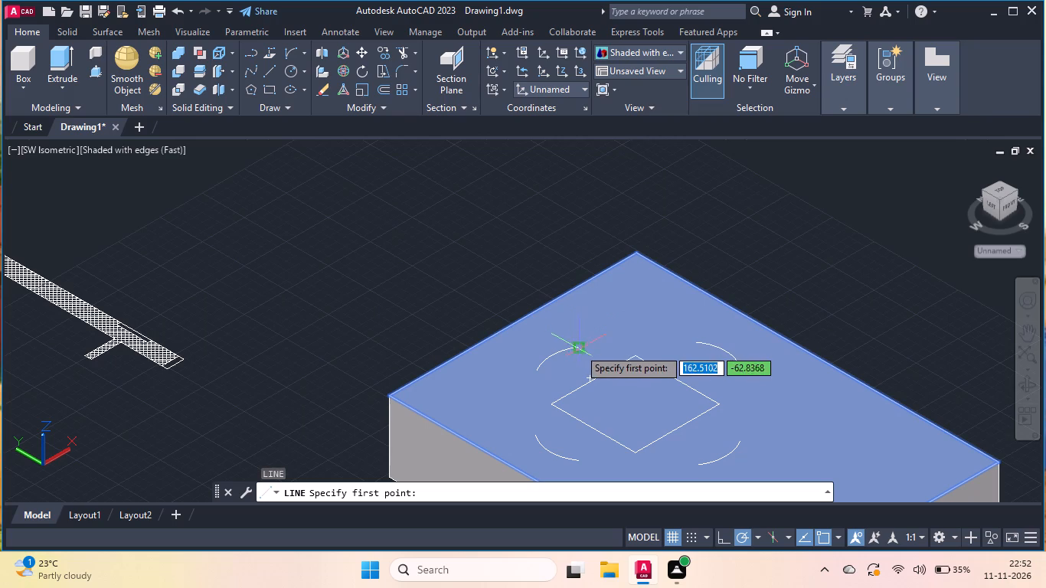
pyautogui.click(579, 348)
pyautogui.click(608, 296)
pyautogui.press('Return')
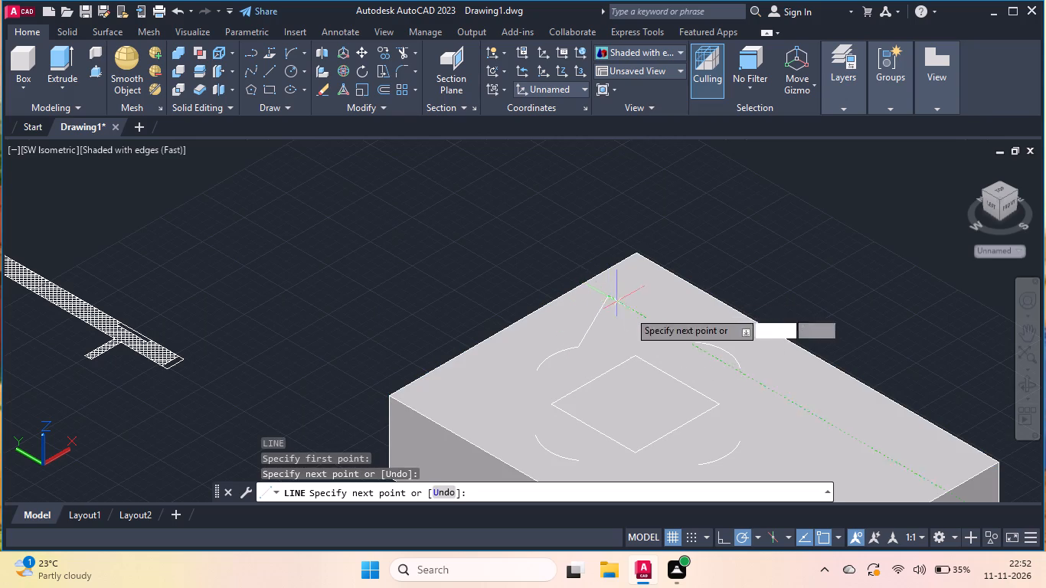
pyautogui.press('Return')
pyautogui.click(695, 342)
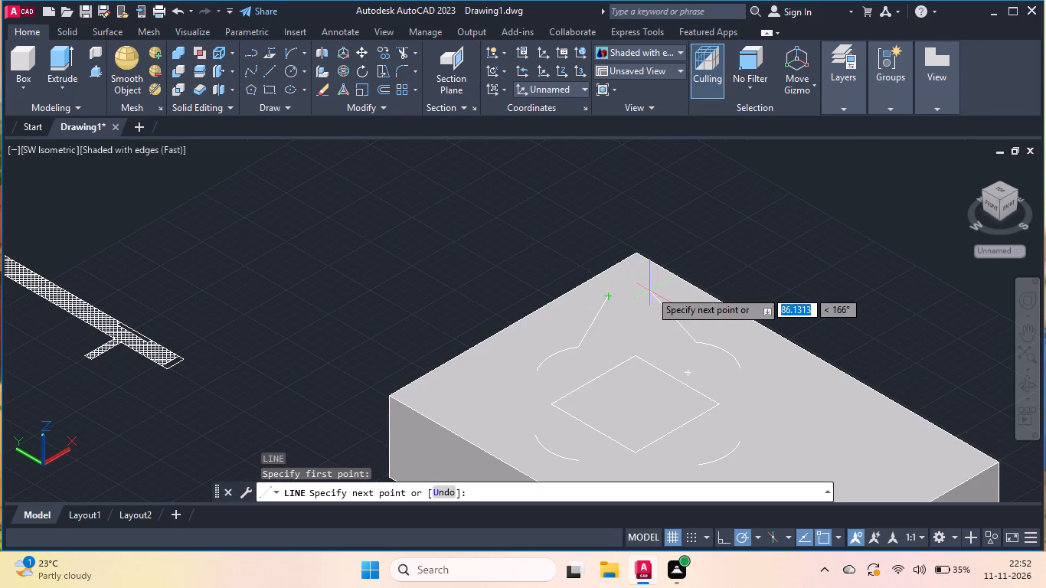
pyautogui.click(658, 289)
pyautogui.press('Return')
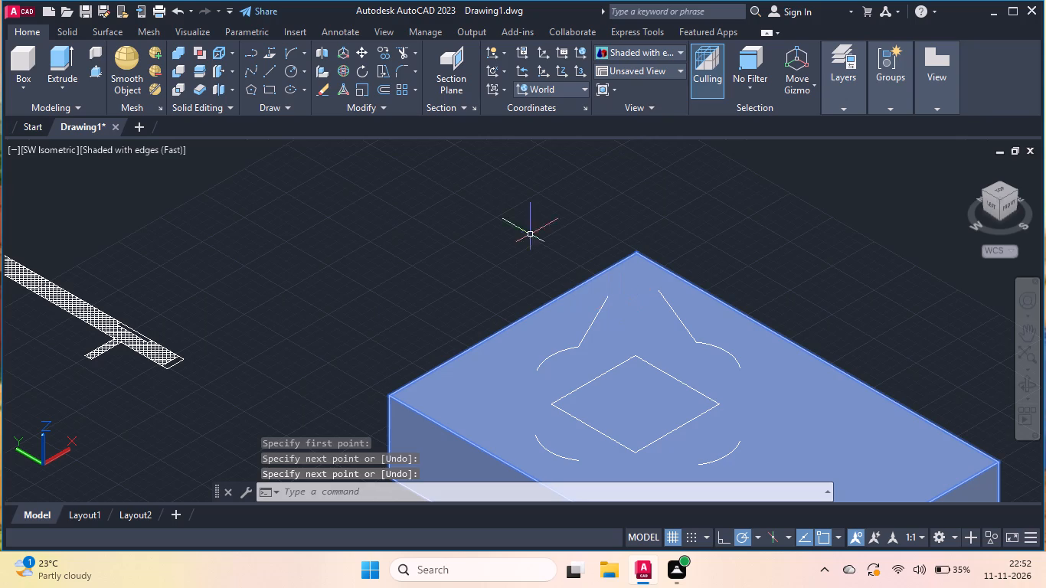
# Join the outer ends of the two side lines with a start-end-direction arc bulging toward the box's far corner.
pyautogui.click(288, 49)
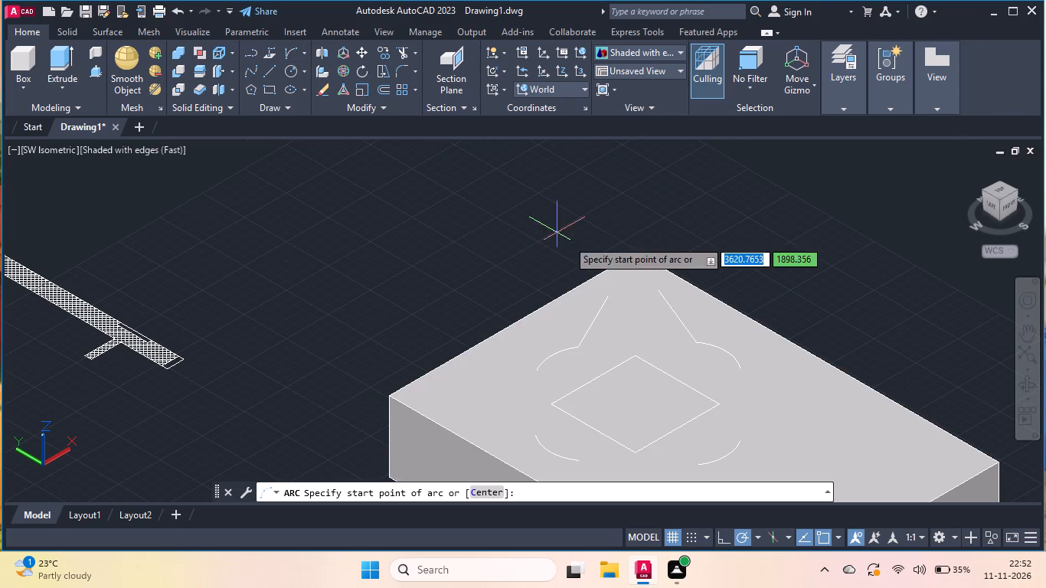
pyautogui.click(609, 299)
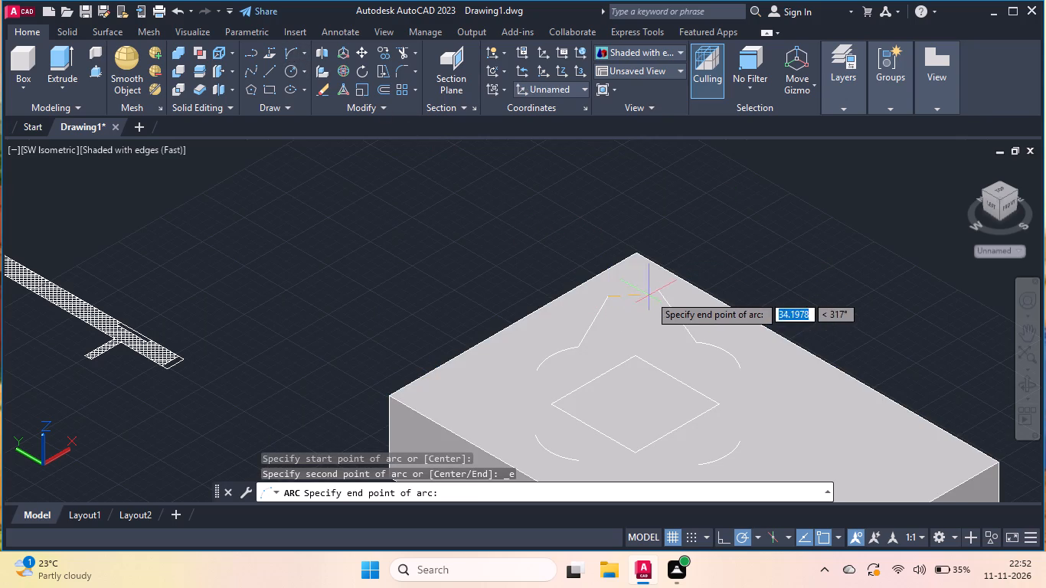
pyautogui.click(659, 290)
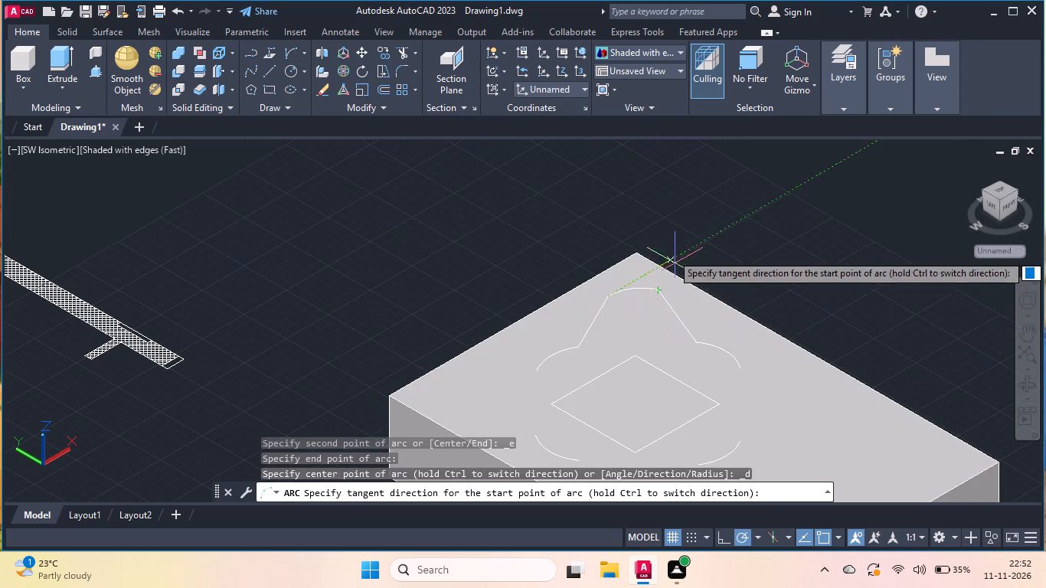
pyautogui.click(611, 220)
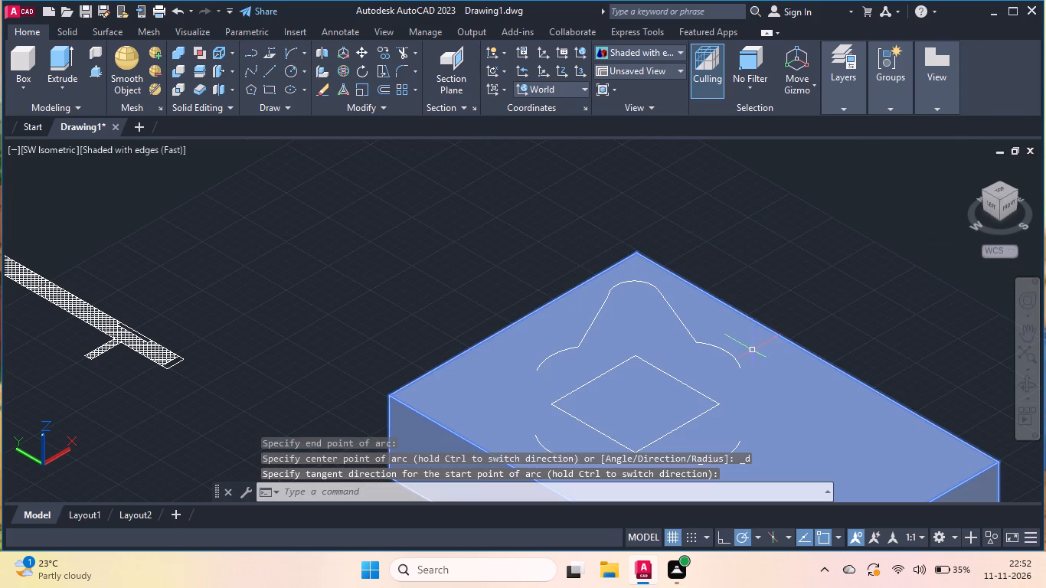
# Mirror the far lobe's two side lines and end arc across a line at its open base, keeping the originals.
pyautogui.scroll(-1, 683, 305)
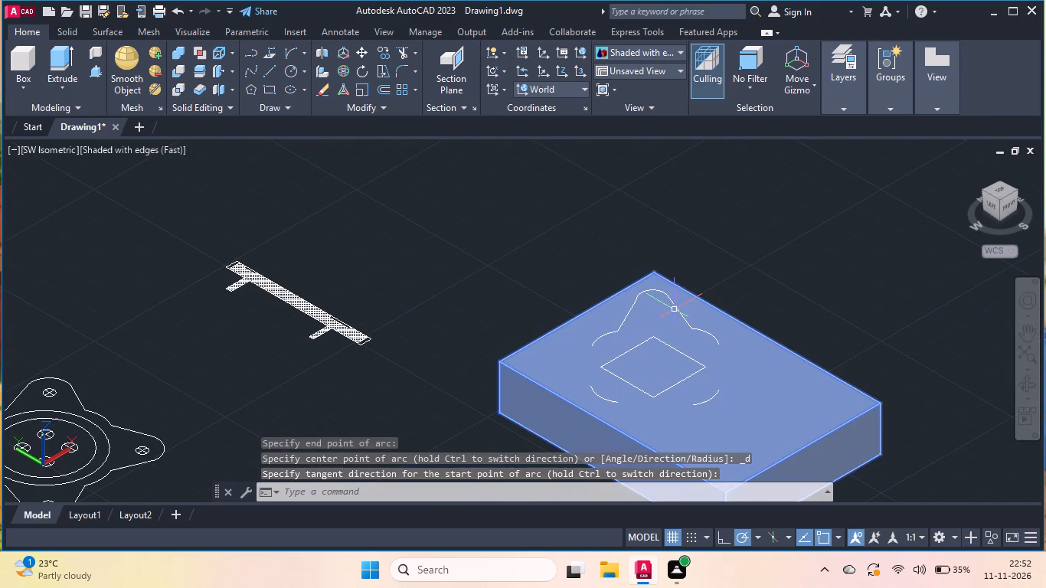
pyautogui.click(676, 307)
pyautogui.click(655, 289)
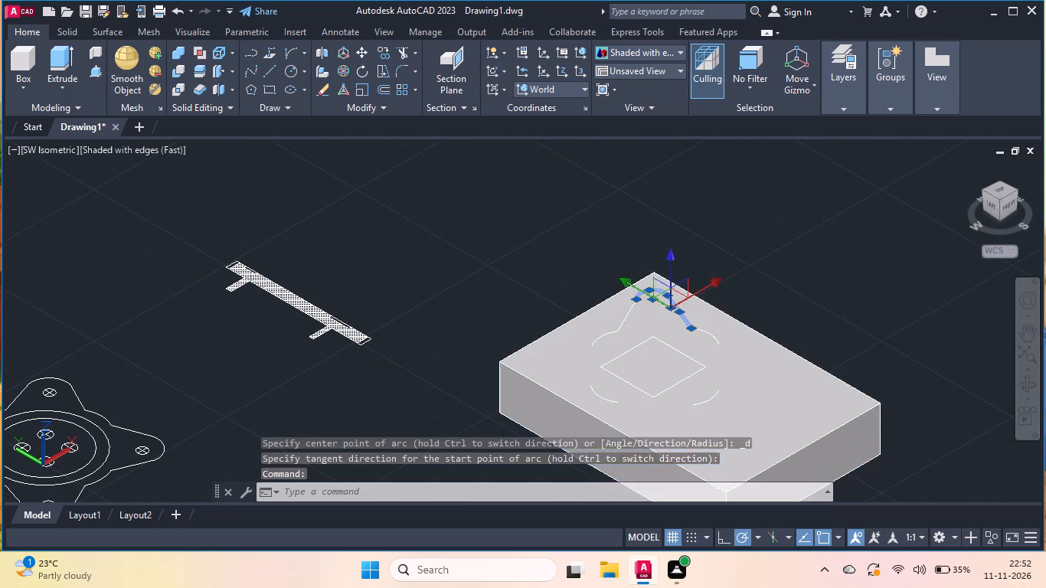
pyautogui.click(633, 306)
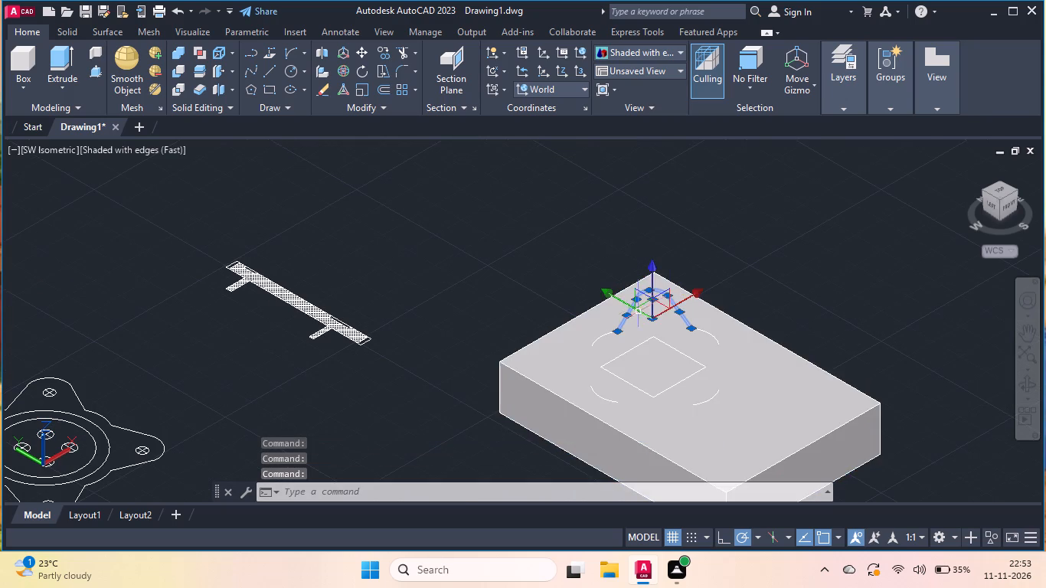
pyautogui.write('mi')
pyautogui.press('Return')
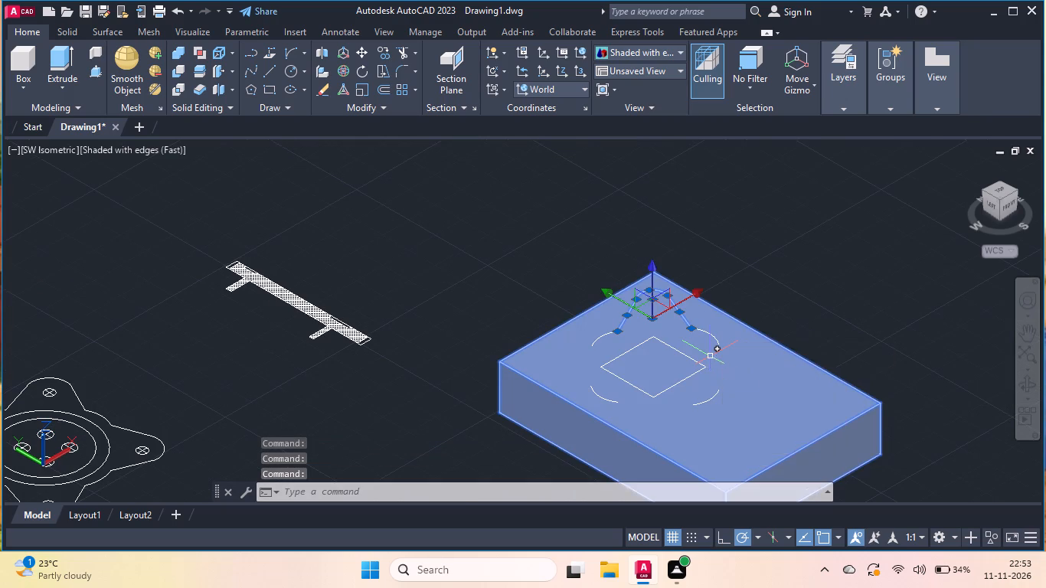
pyautogui.click(689, 330)
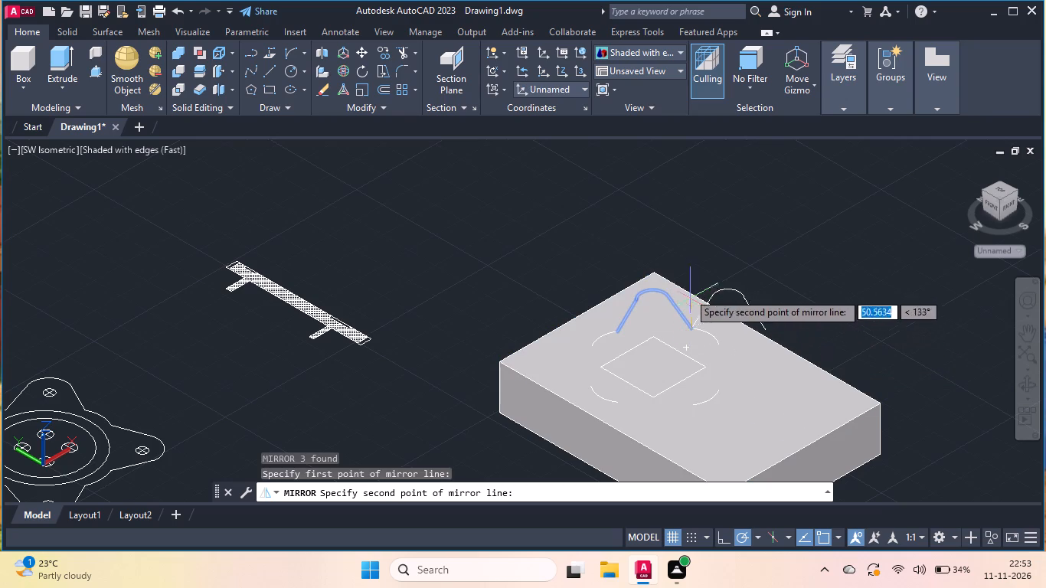
pyautogui.click(558, 335)
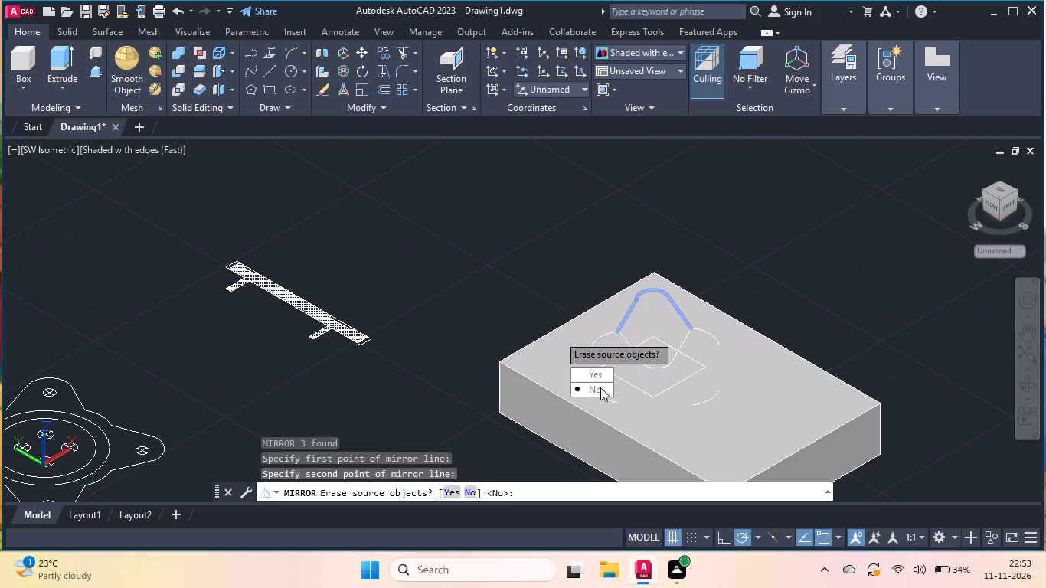
pyautogui.moveTo(598, 387); pyautogui.dragTo(565, 337)
pyautogui.scroll(1, 620, 303)
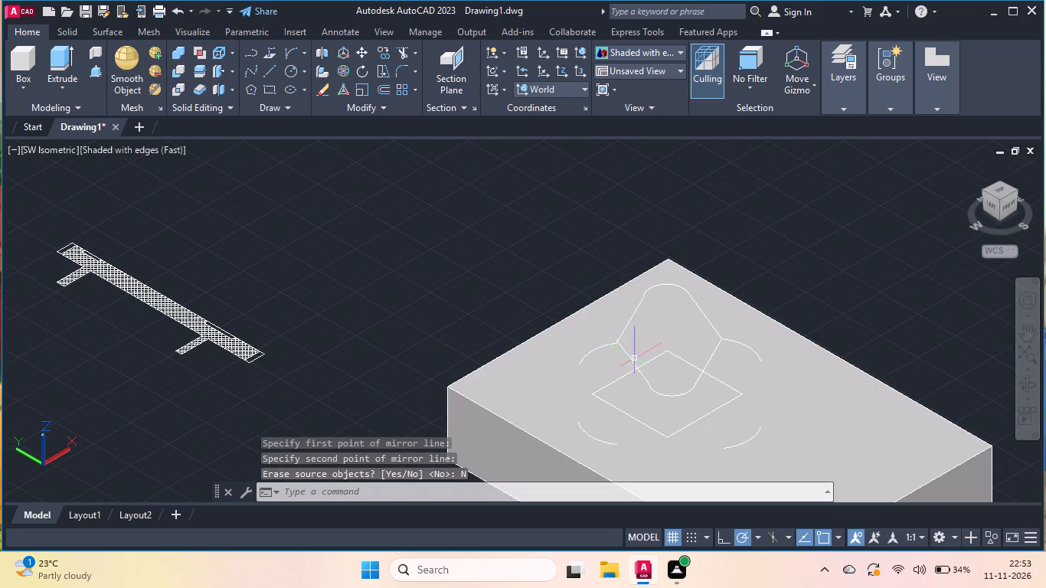
# Move the mirrored lobe from its open end to the inner end of the matching front arc, beyond the square.
pyautogui.click(633, 358)
pyautogui.click(663, 394)
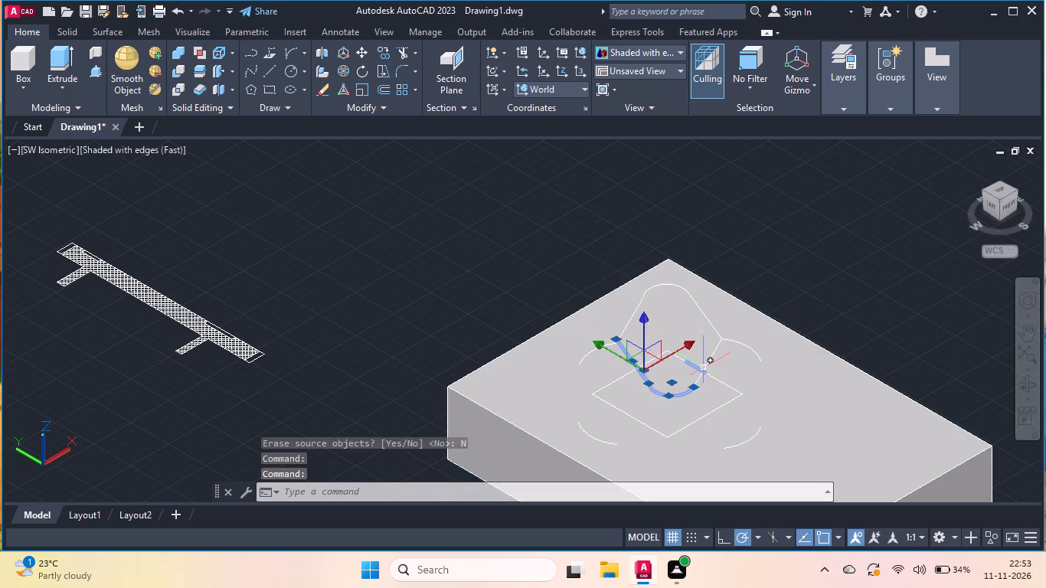
pyautogui.click(704, 367)
pyautogui.press('m')
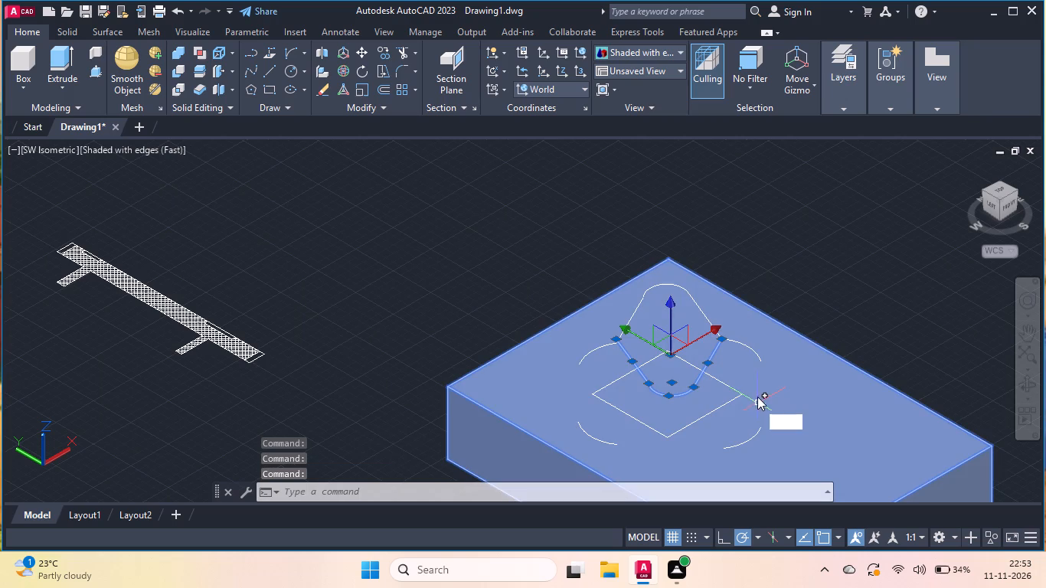
pyautogui.press('Return')
pyautogui.click(720, 339)
pyautogui.scroll(-1, 717, 332)
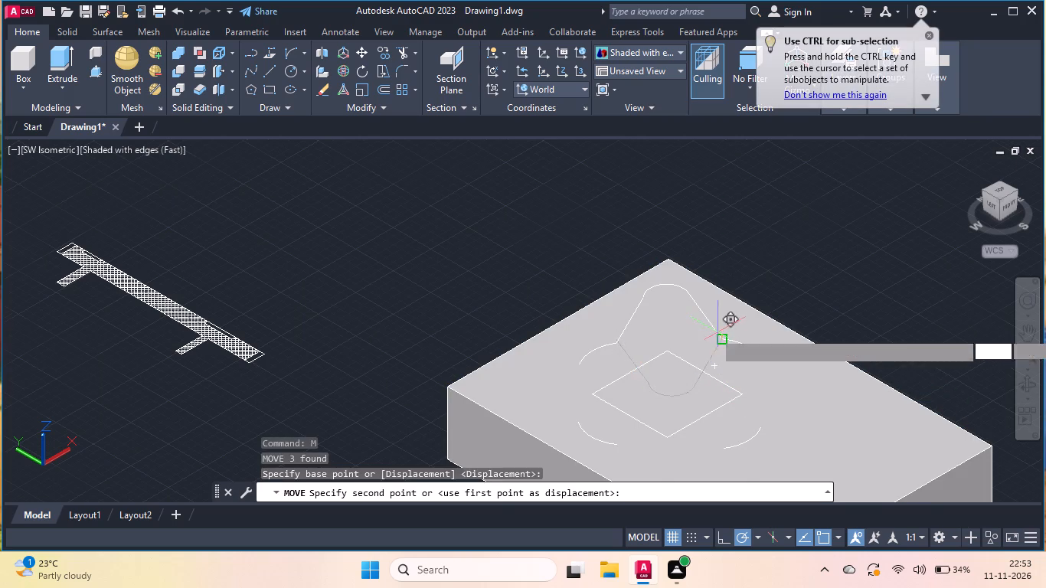
pyautogui.scroll(3, 715, 411)
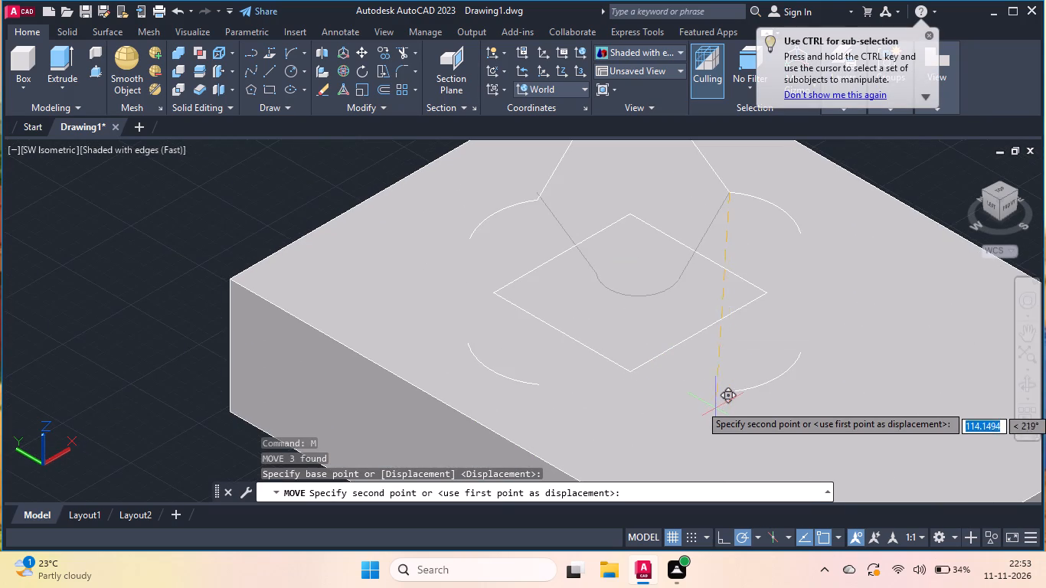
pyautogui.click(730, 393)
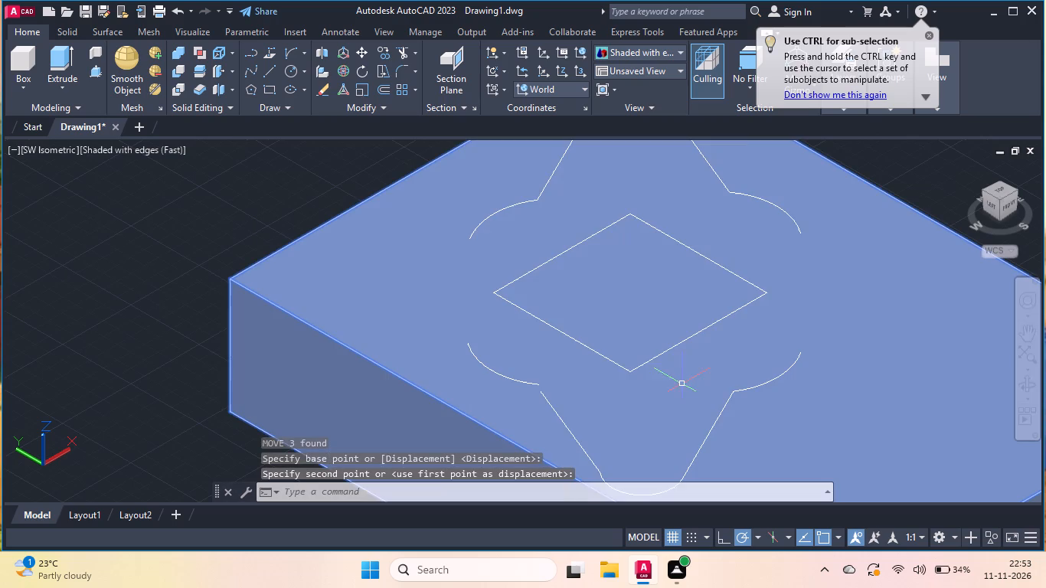
# Draw a short line bridging the gap between the moved lobe's other side line and the adjacent front arc.
pyautogui.scroll(1, 535, 406)
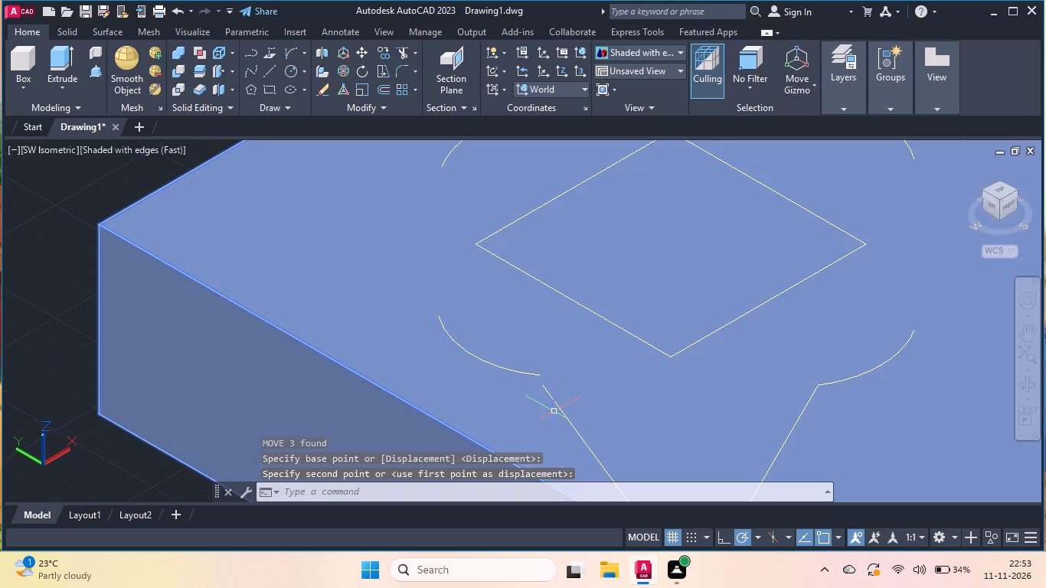
pyautogui.press('l')
pyautogui.press('Return')
pyautogui.click(546, 387)
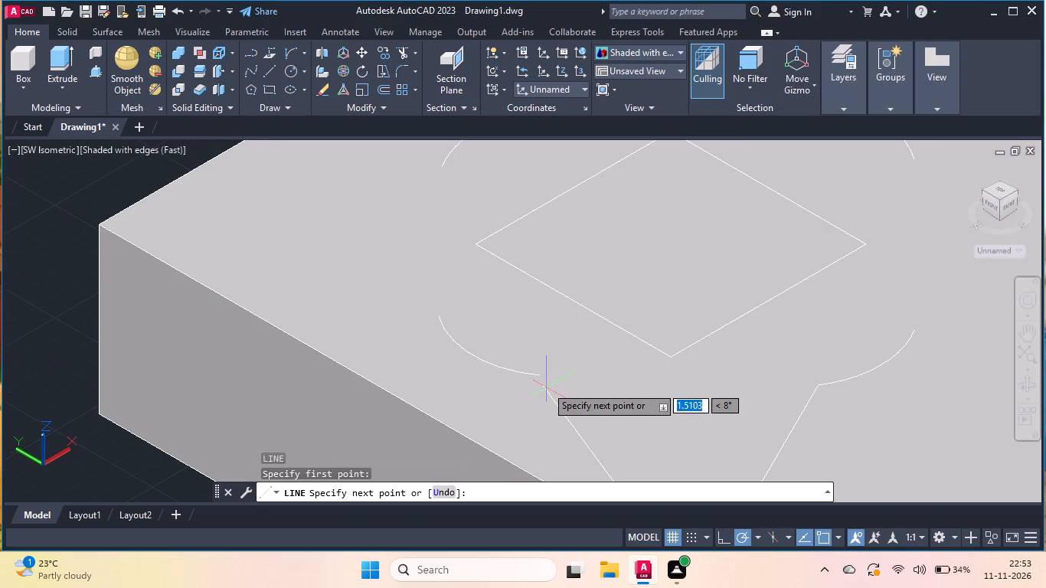
pyautogui.click(541, 375)
pyautogui.press('Return')
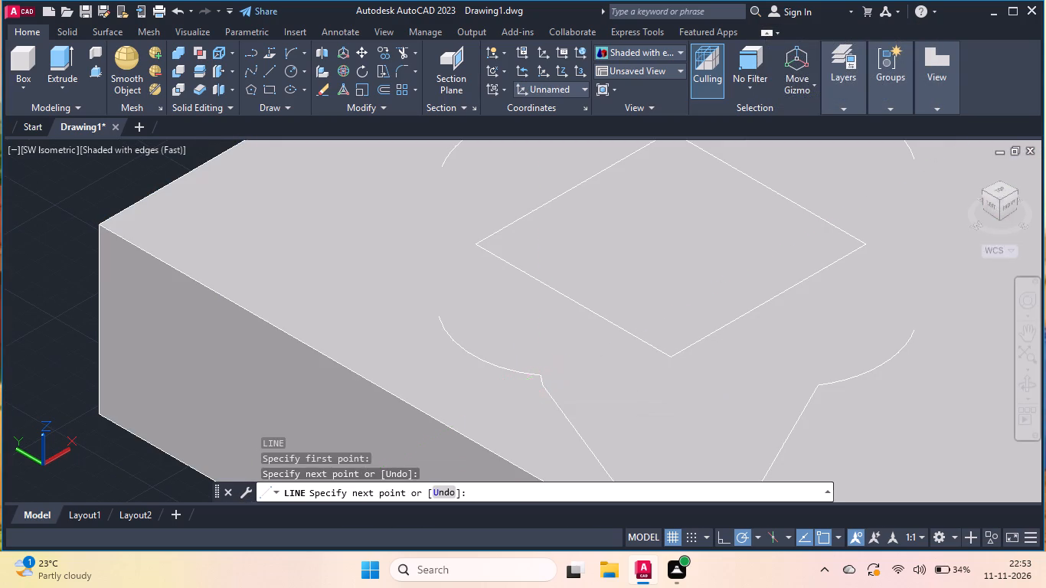
# Draw two side lines for a third lobe from the facing arc ends toward the box's nearest side corner.
pyautogui.scroll(-2, 513, 387)
pyautogui.press('Return')
pyautogui.click(492, 302)
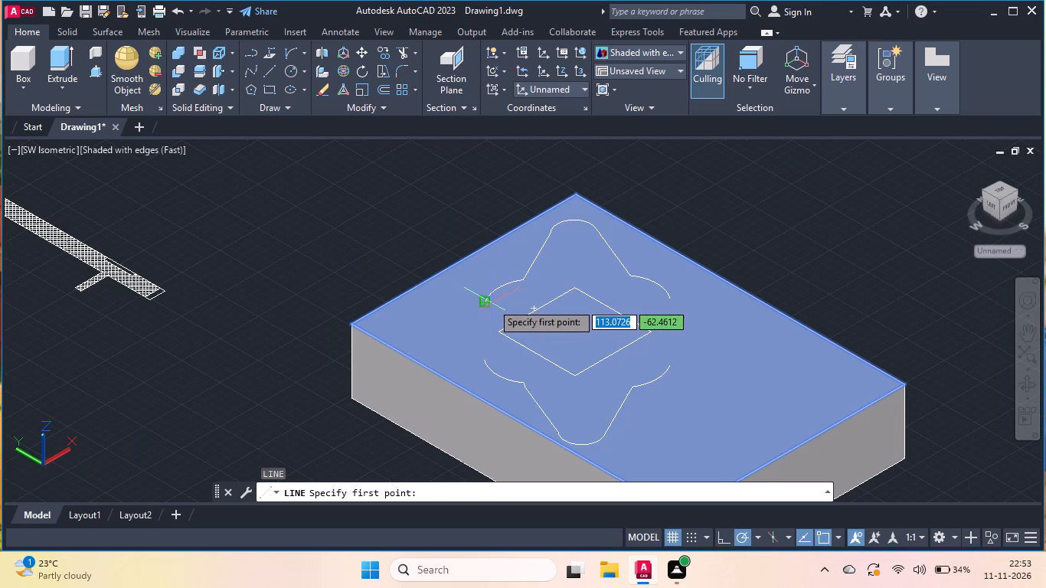
pyautogui.click(423, 313)
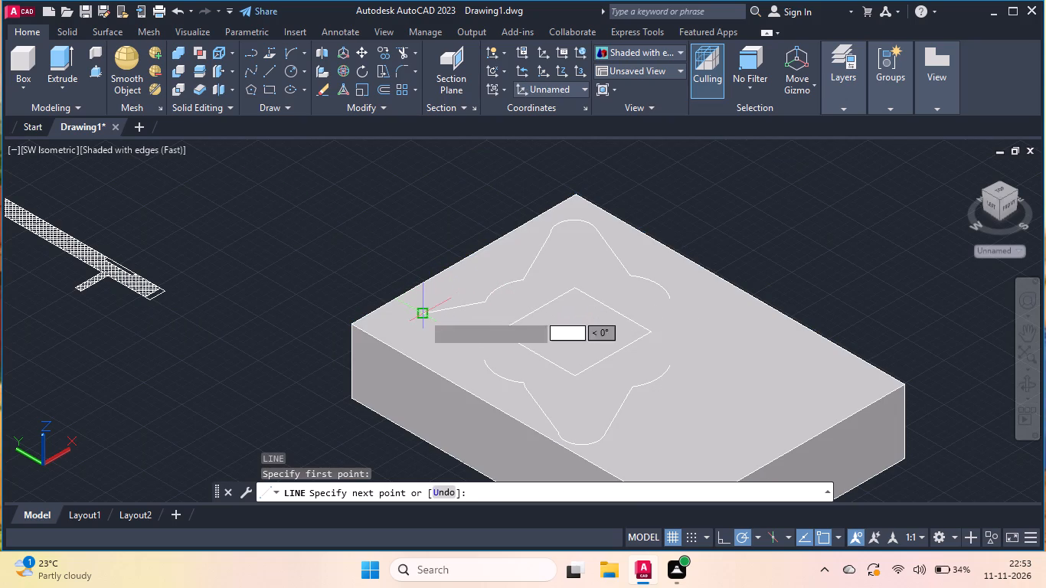
pyautogui.press('Return')
pyautogui.press('Return')
pyautogui.click(484, 361)
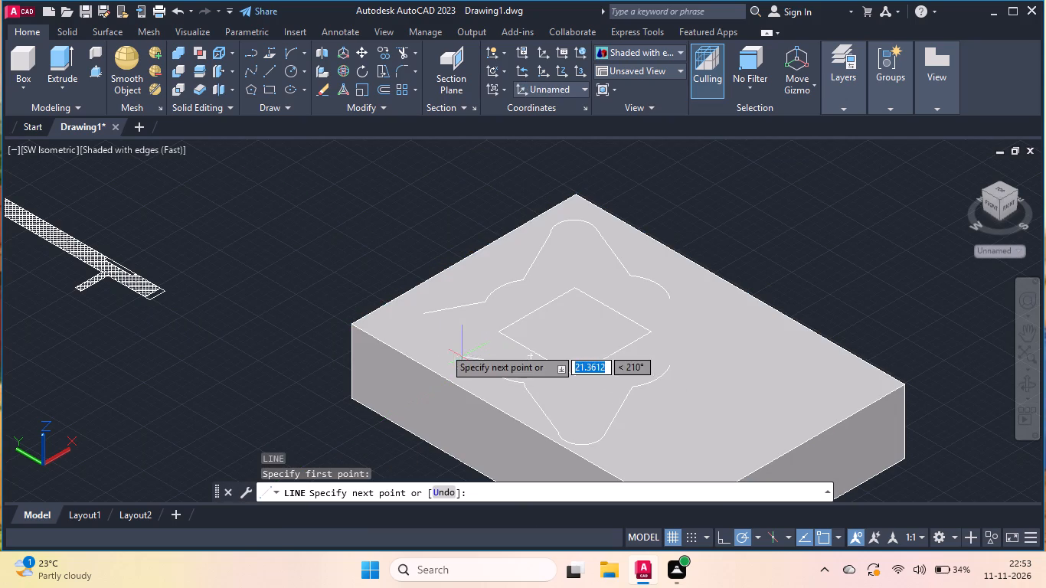
pyautogui.click(427, 350)
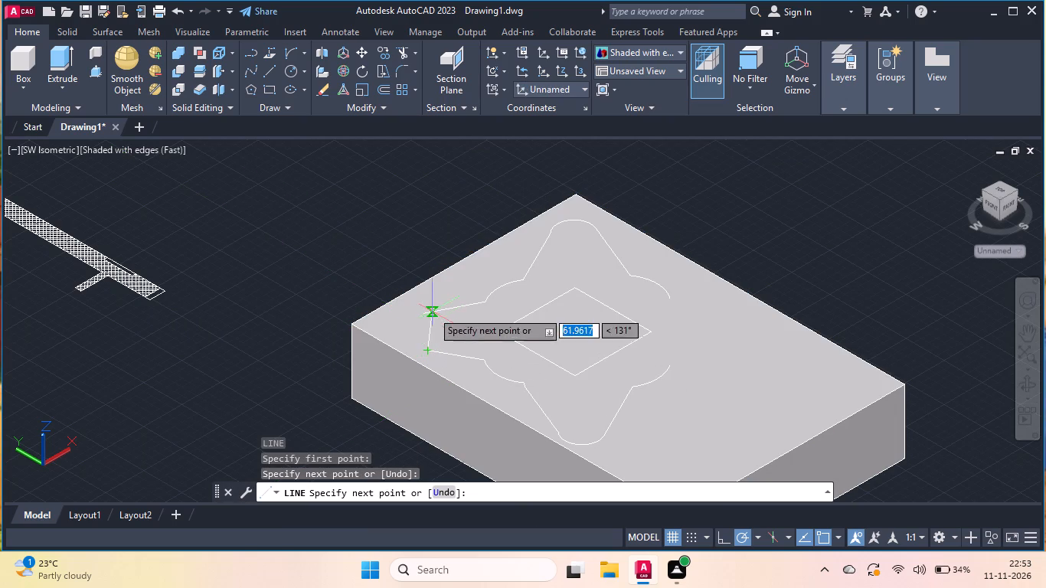
# Join the third lobe's side lines with a start-end-direction arc bulging outward toward the box's side corner.
pyautogui.click(292, 45)
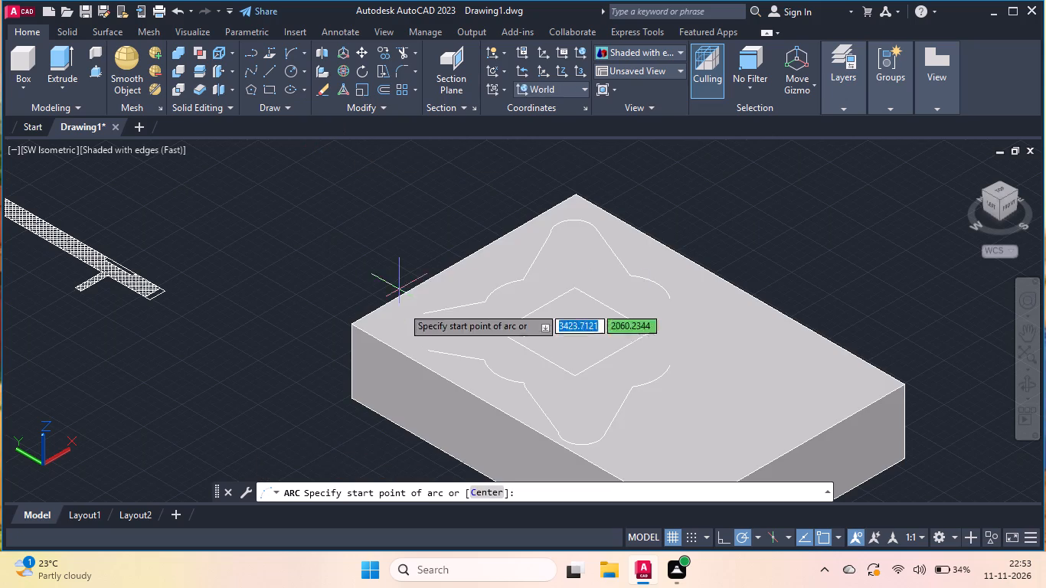
pyautogui.click(420, 312)
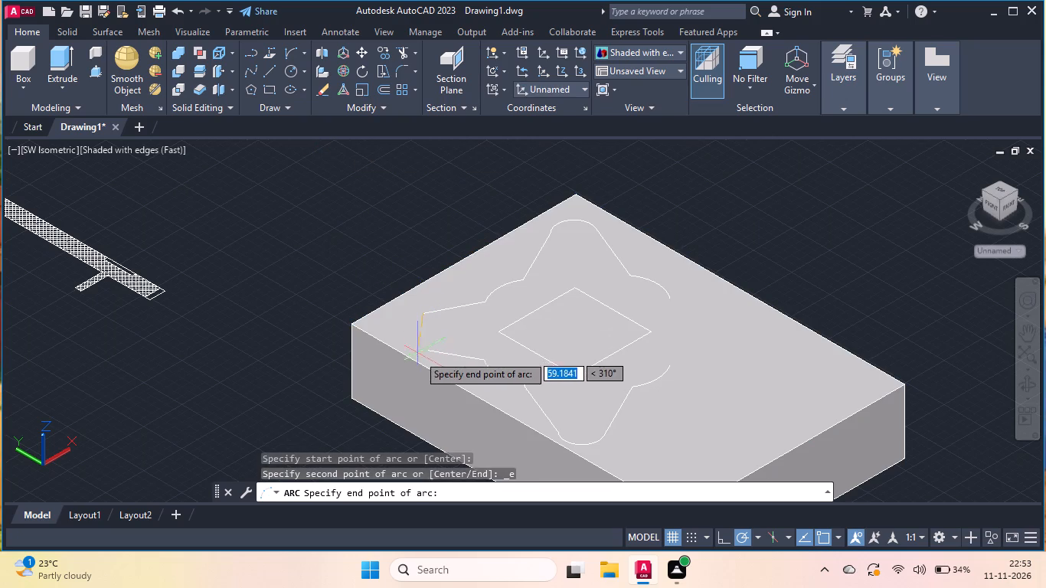
pyautogui.click(430, 348)
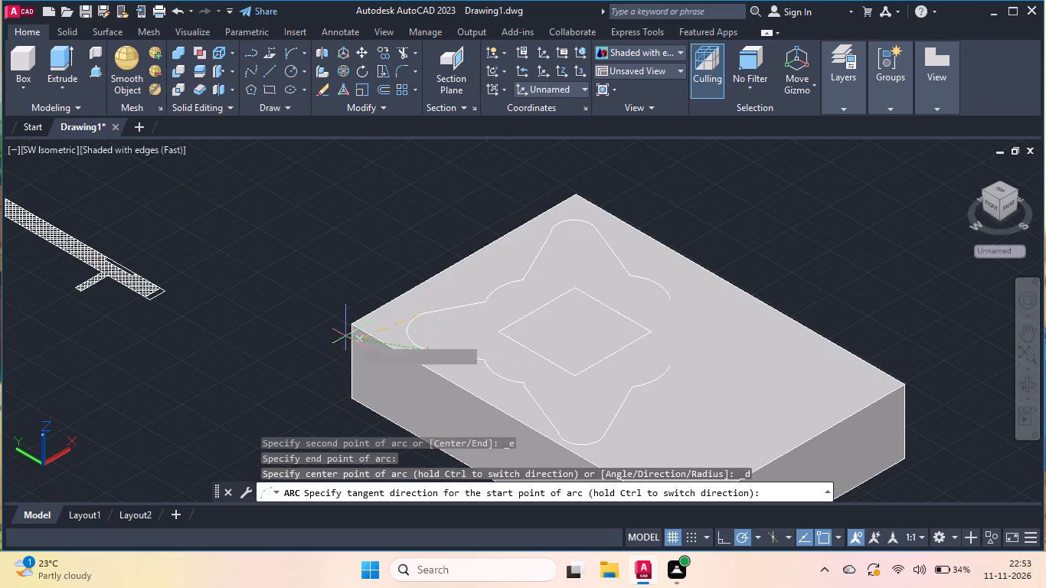
pyautogui.click(352, 361)
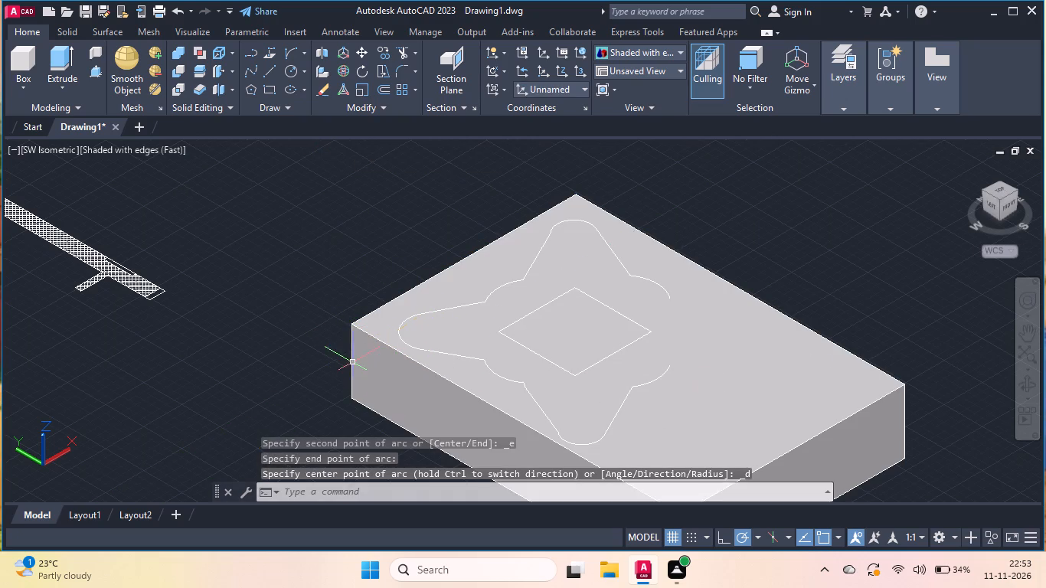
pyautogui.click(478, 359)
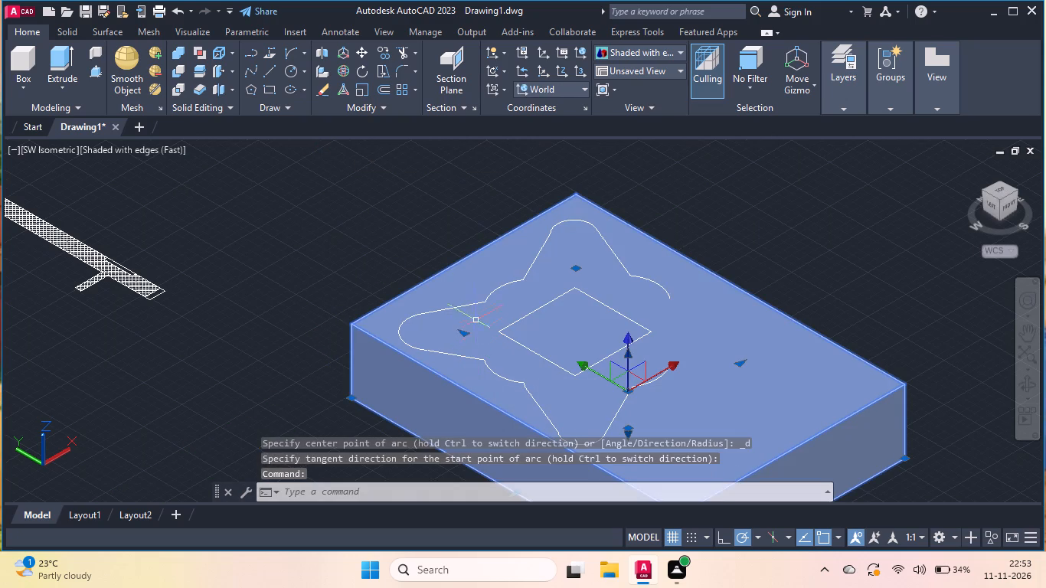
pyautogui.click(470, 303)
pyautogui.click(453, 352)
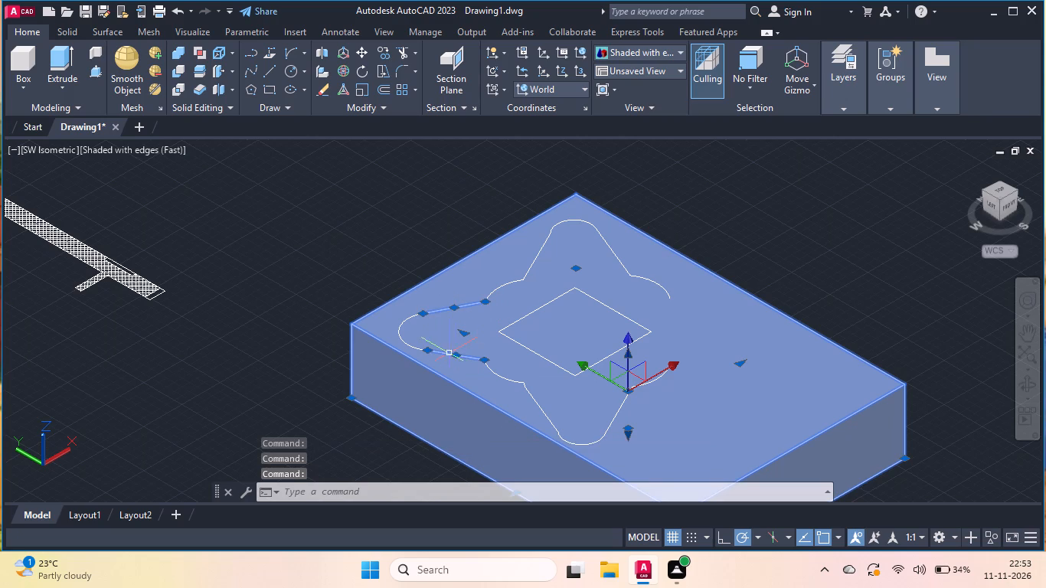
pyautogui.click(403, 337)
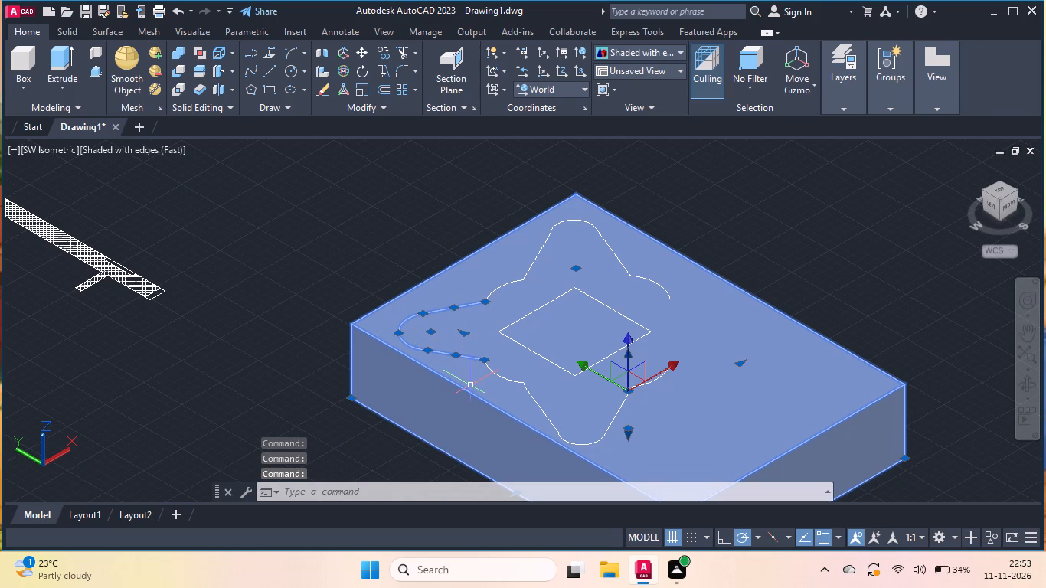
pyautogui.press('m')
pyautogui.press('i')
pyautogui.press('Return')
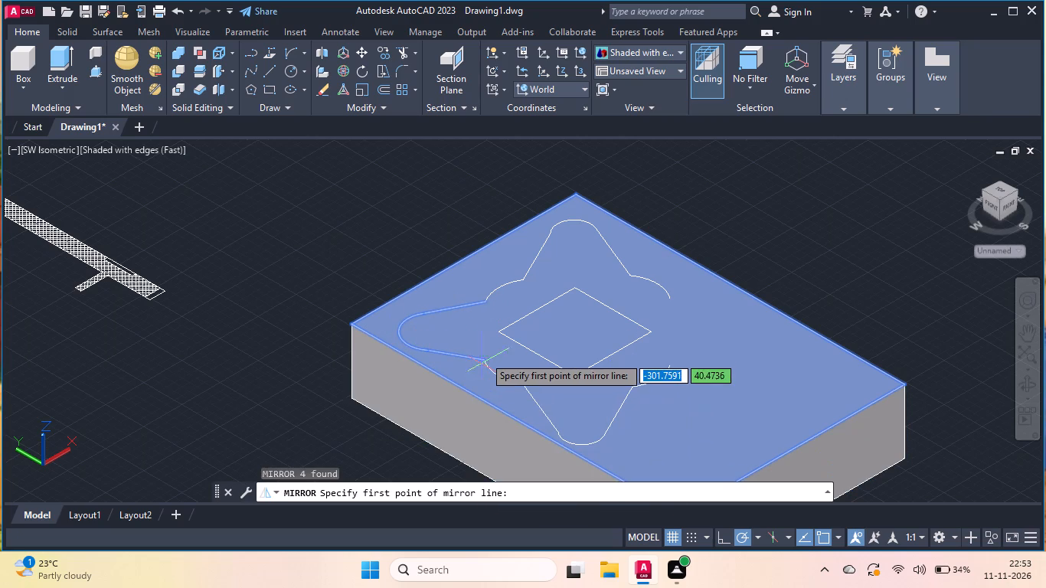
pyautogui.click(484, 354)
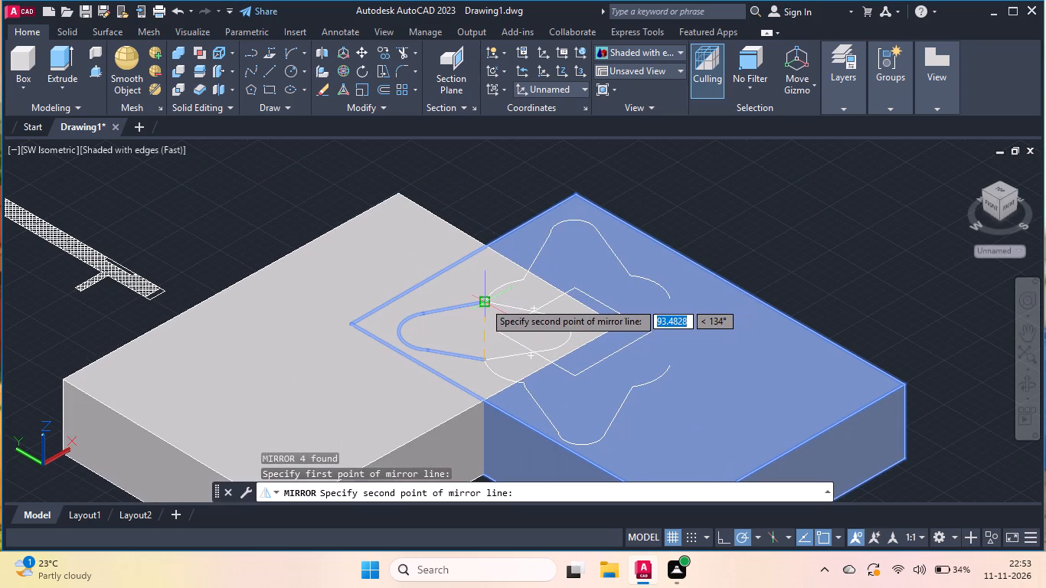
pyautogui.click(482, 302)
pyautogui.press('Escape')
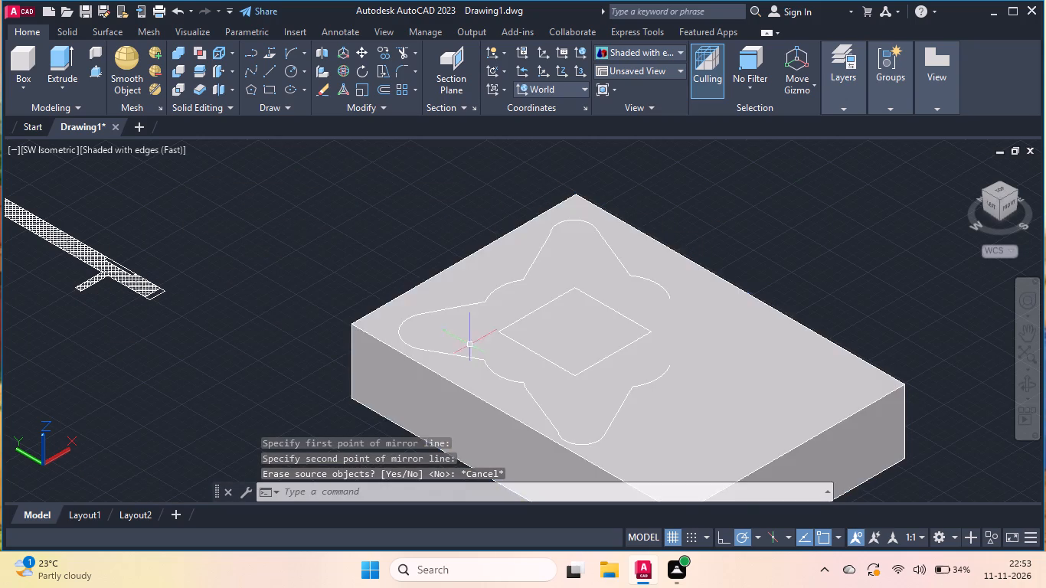
# Mirror the third lobe's arc and two side lines across the line through its open ends, keeping the source objects.
pyautogui.click(465, 354)
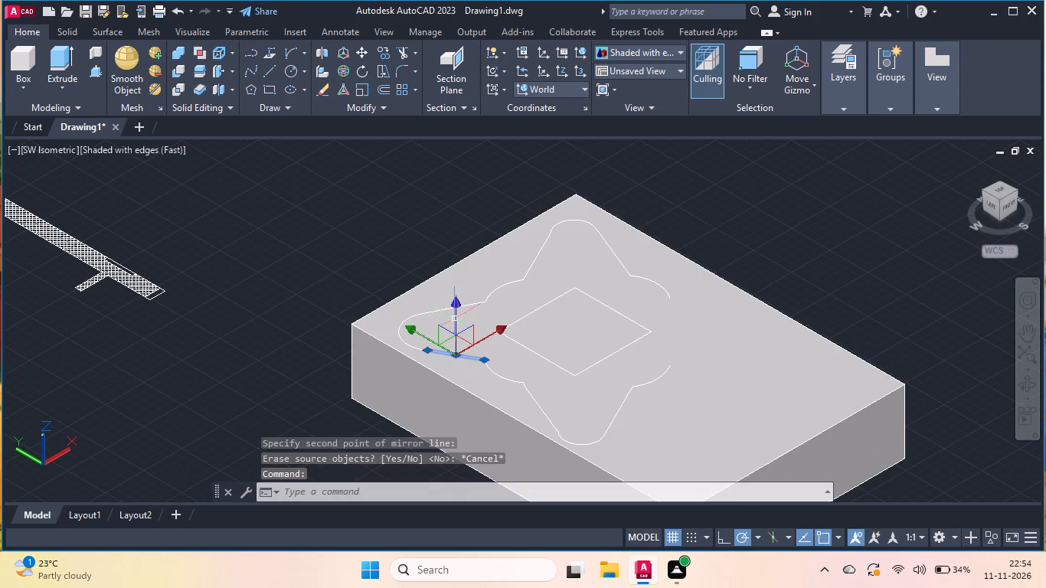
pyautogui.click(446, 307)
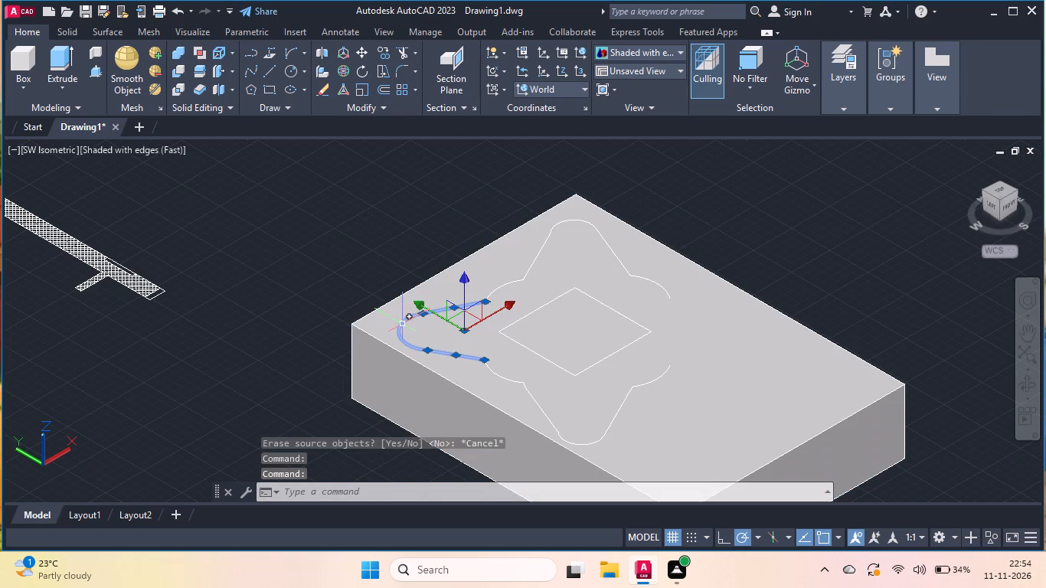
pyautogui.click(402, 323)
pyautogui.write('mi')
pyautogui.press('Return')
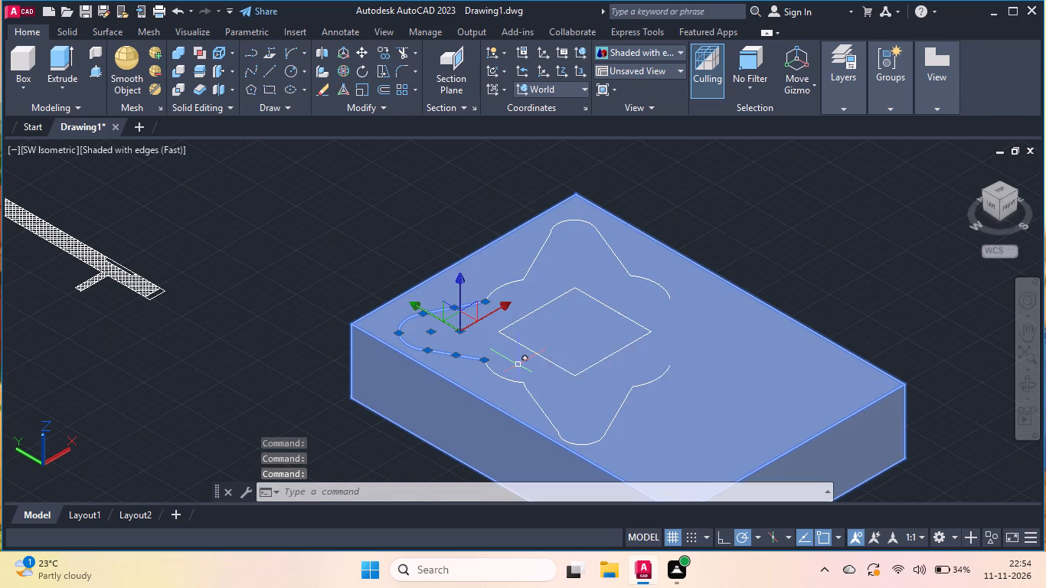
pyautogui.click(486, 302)
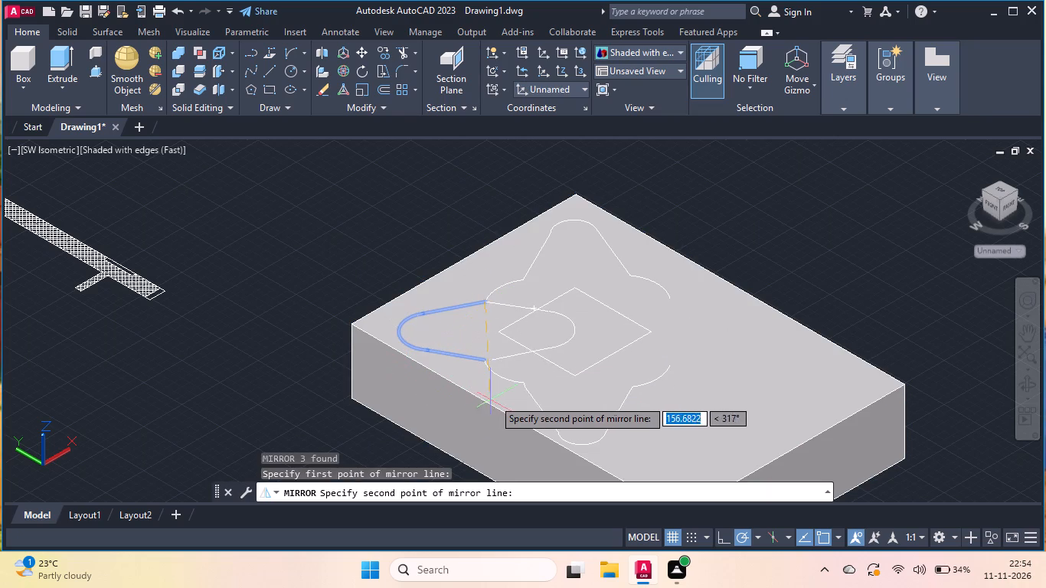
pyautogui.click(480, 399)
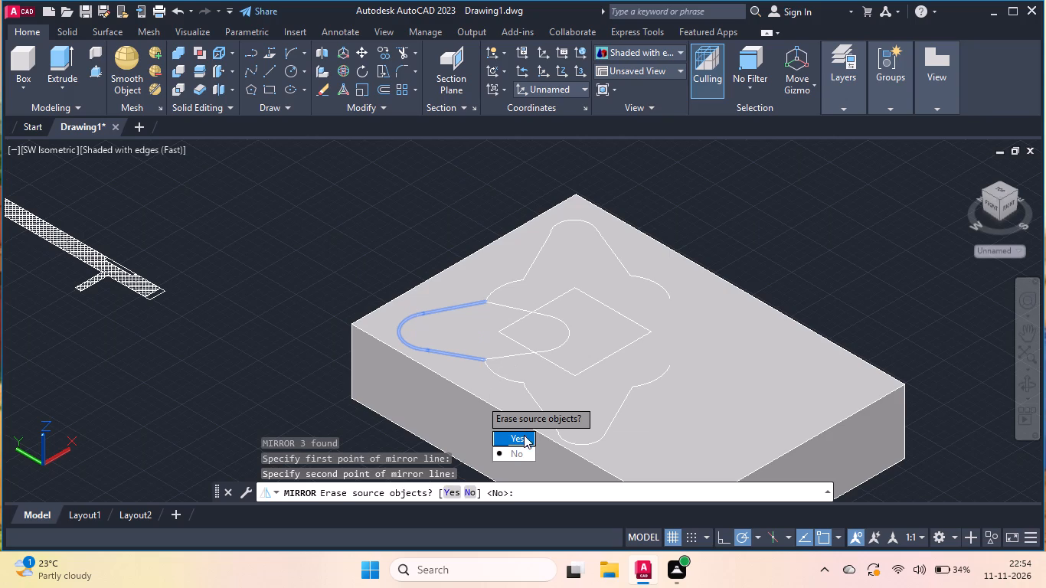
pyautogui.click(518, 449)
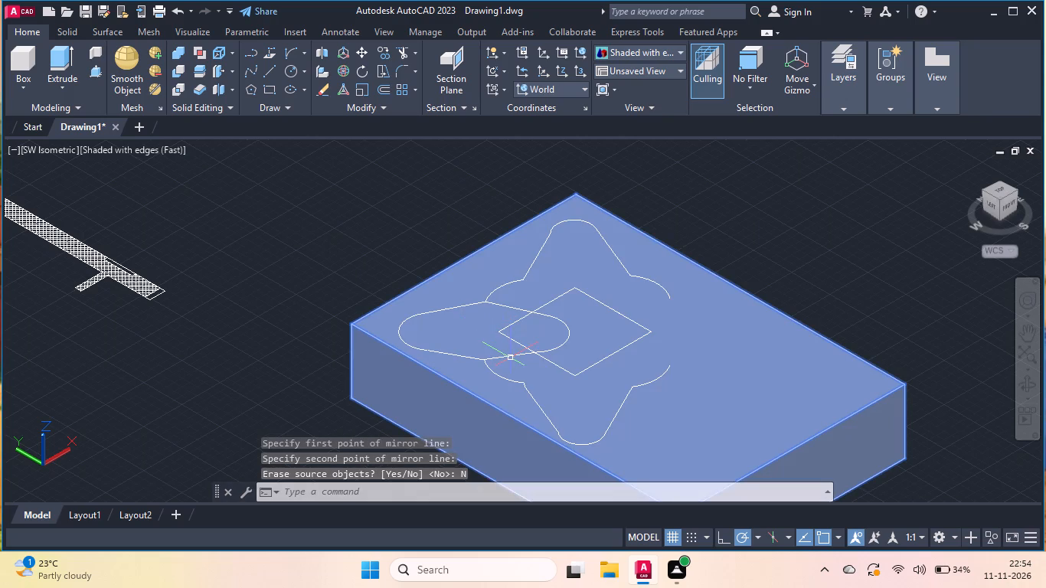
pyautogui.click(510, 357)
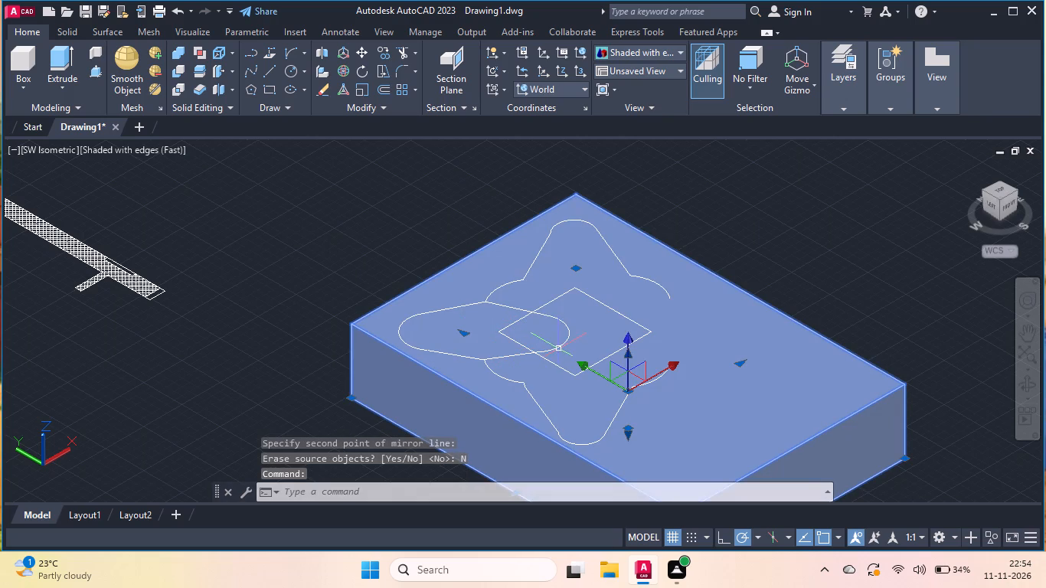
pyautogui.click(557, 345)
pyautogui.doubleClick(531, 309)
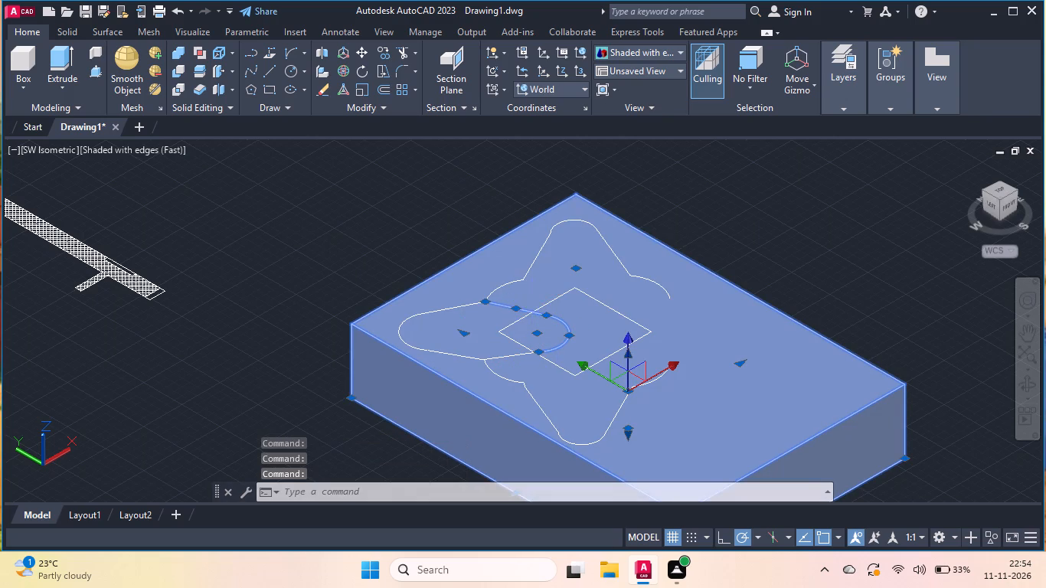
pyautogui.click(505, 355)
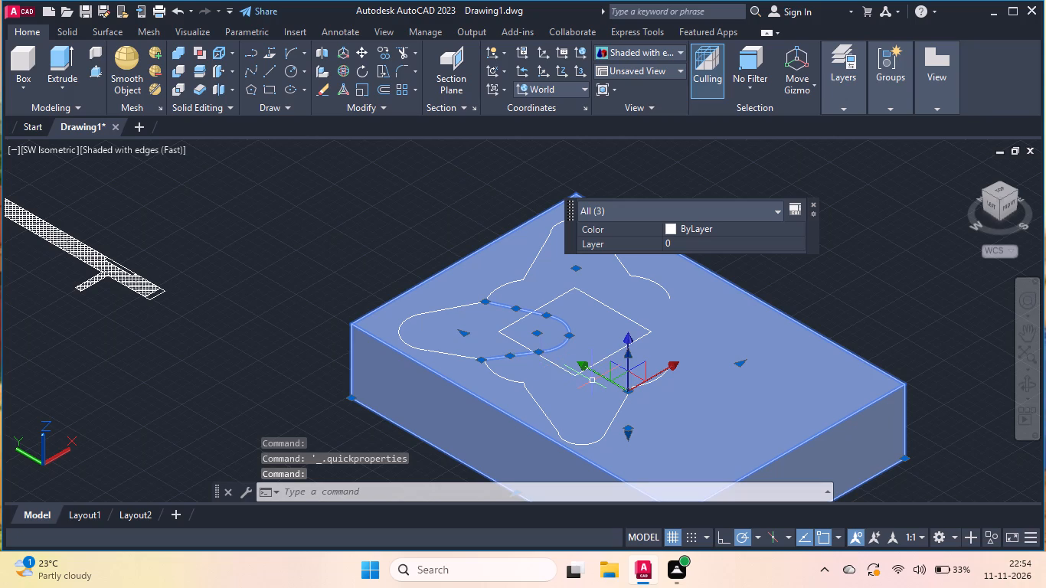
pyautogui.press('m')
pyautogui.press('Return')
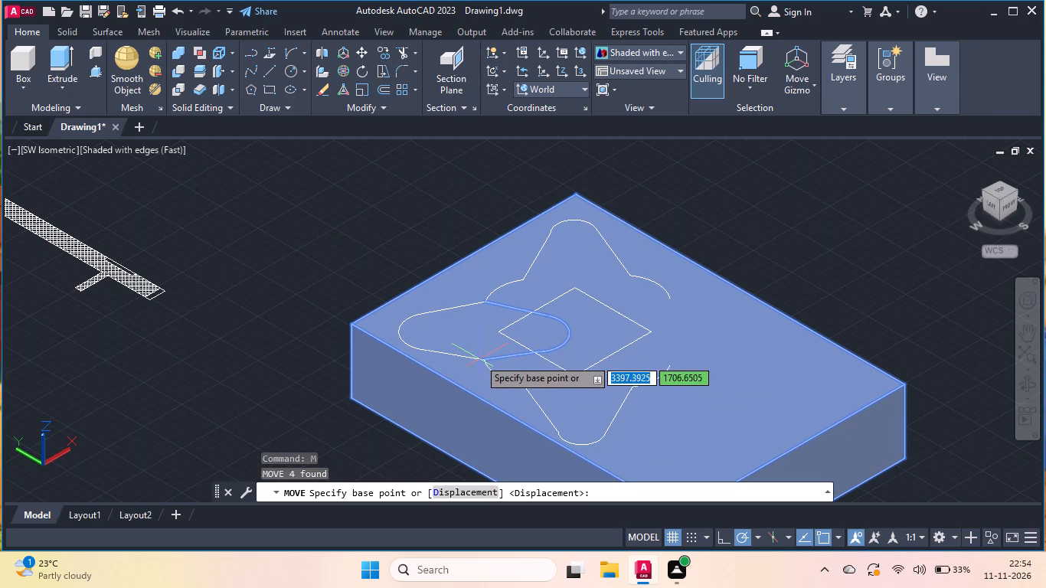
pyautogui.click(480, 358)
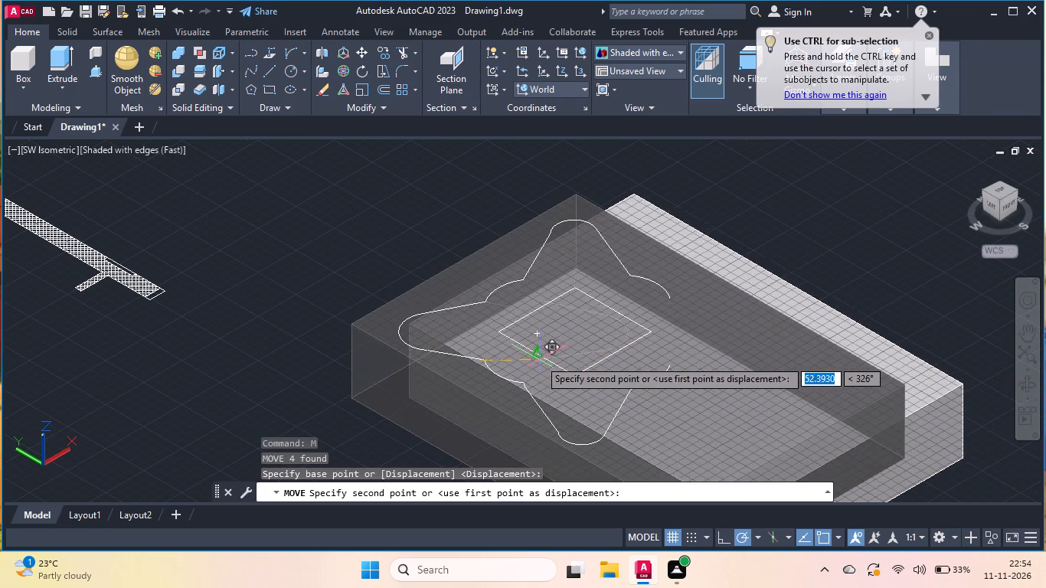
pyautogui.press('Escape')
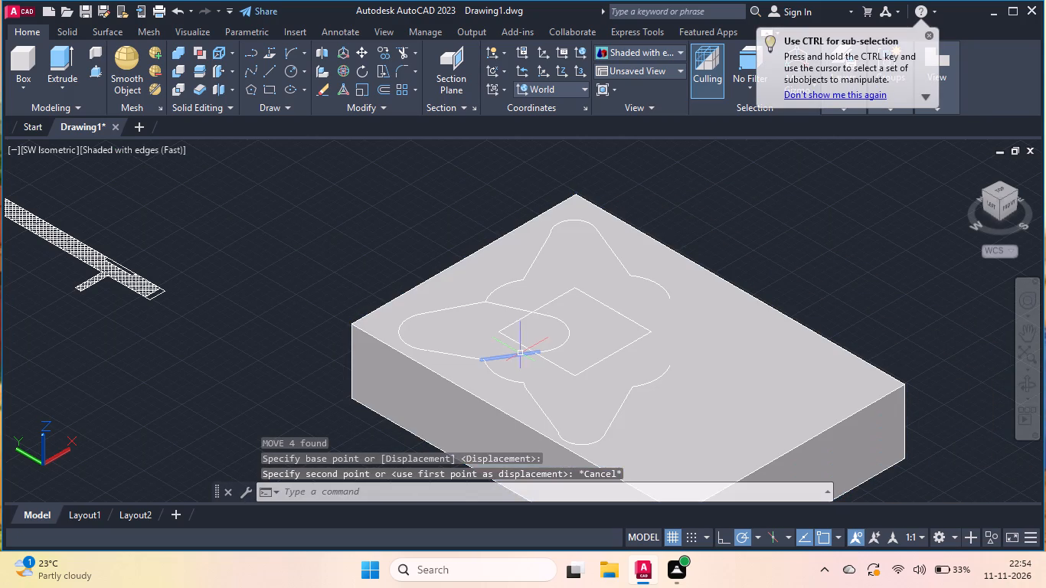
# Move the mirrored lobe from its open end nearest the front arc to the free end of the opposite front arc.
pyautogui.click(519, 352)
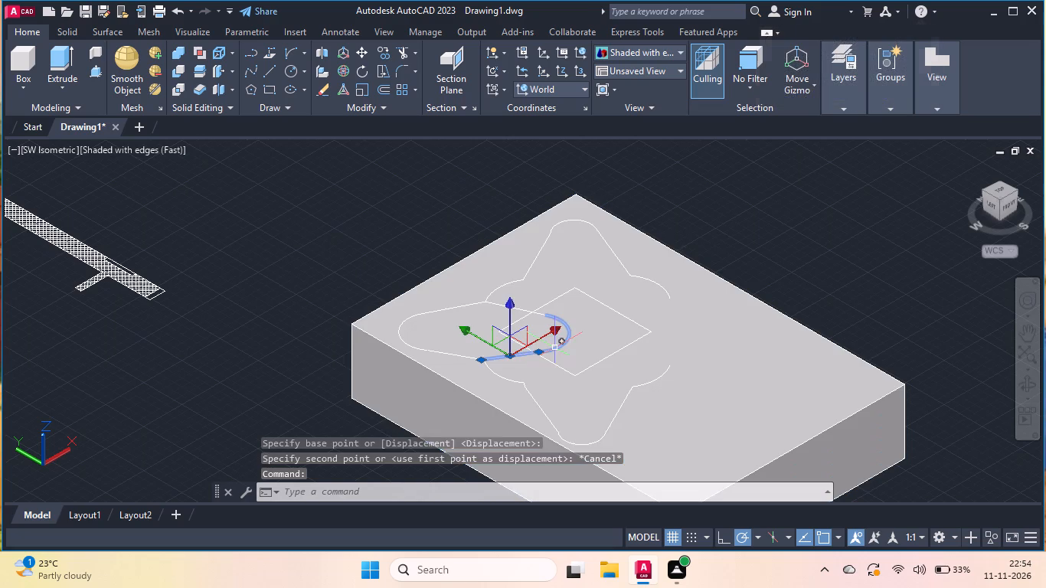
pyautogui.click(555, 346)
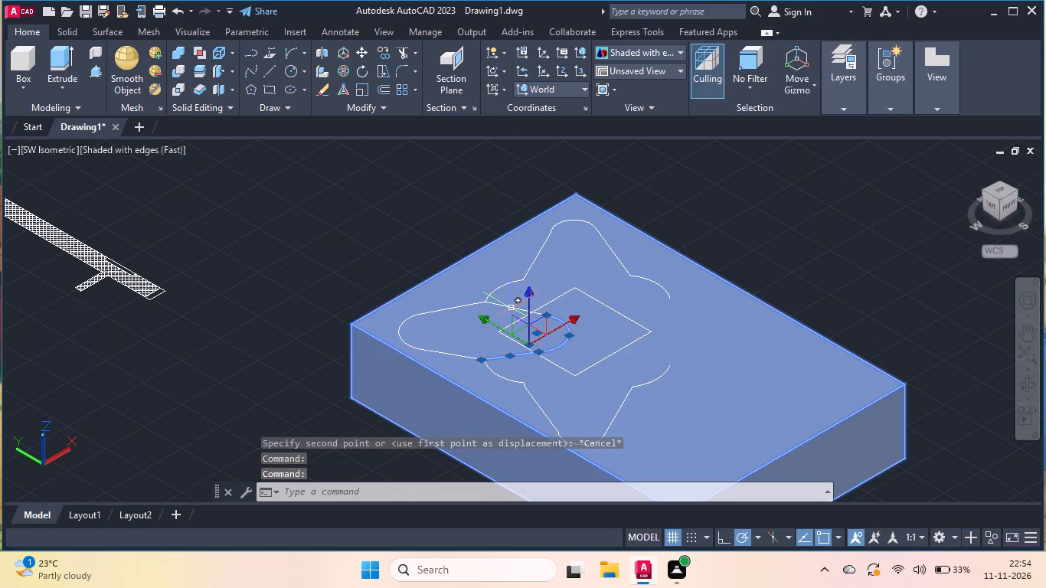
pyautogui.click(507, 306)
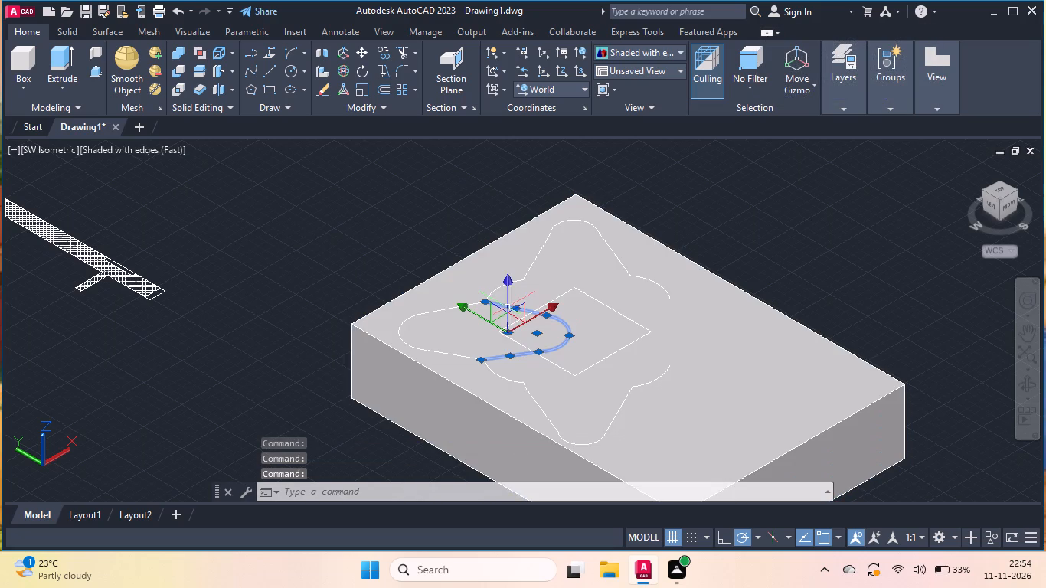
pyautogui.press('m')
pyautogui.press('Return')
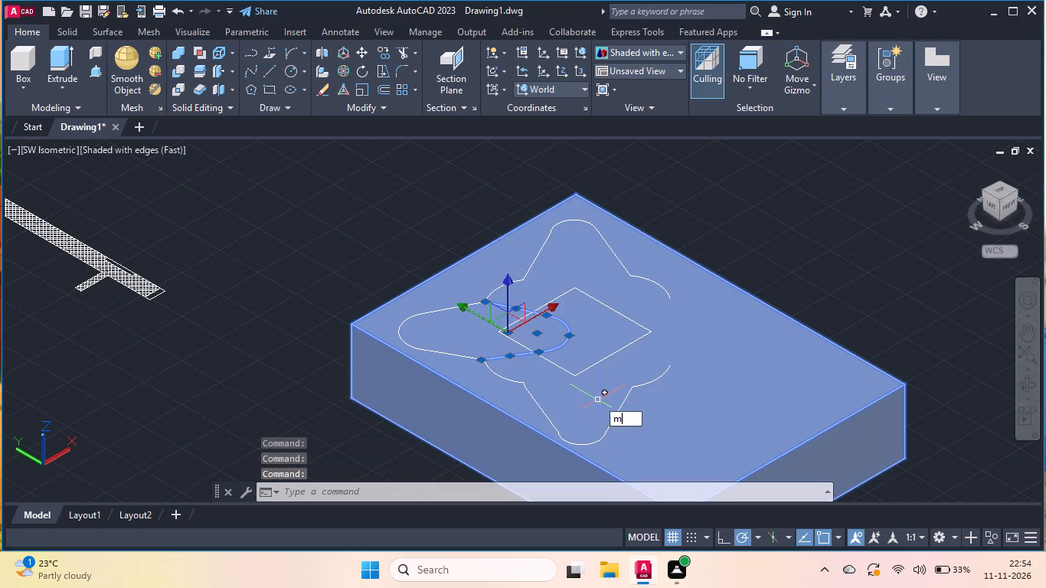
pyautogui.click(482, 357)
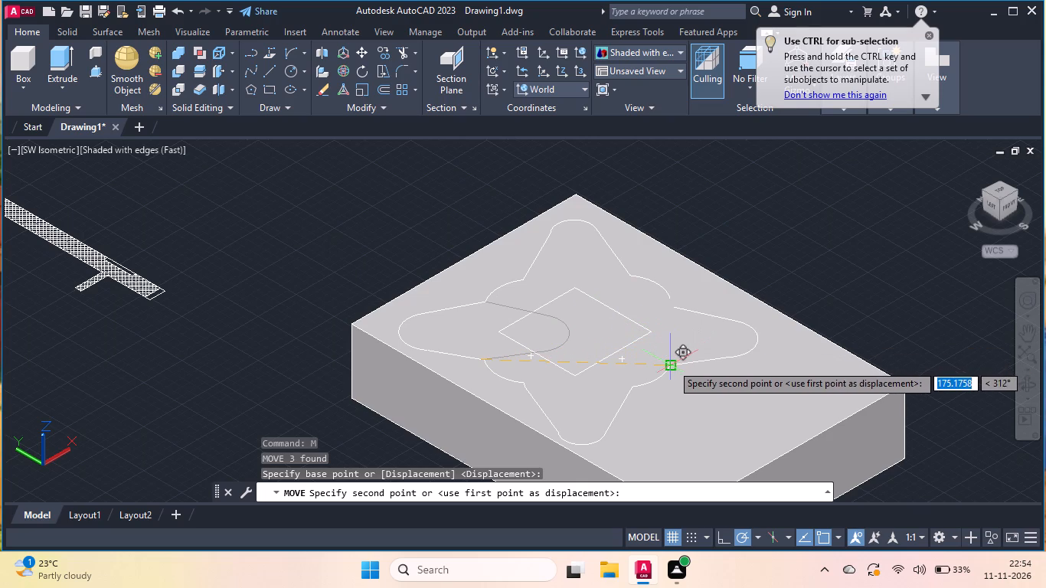
pyautogui.click(672, 364)
# Extend the rear arc's free end with a short start-end-direction arc that stops just short of the moved lobe's side line.
pyautogui.scroll(4, 665, 289)
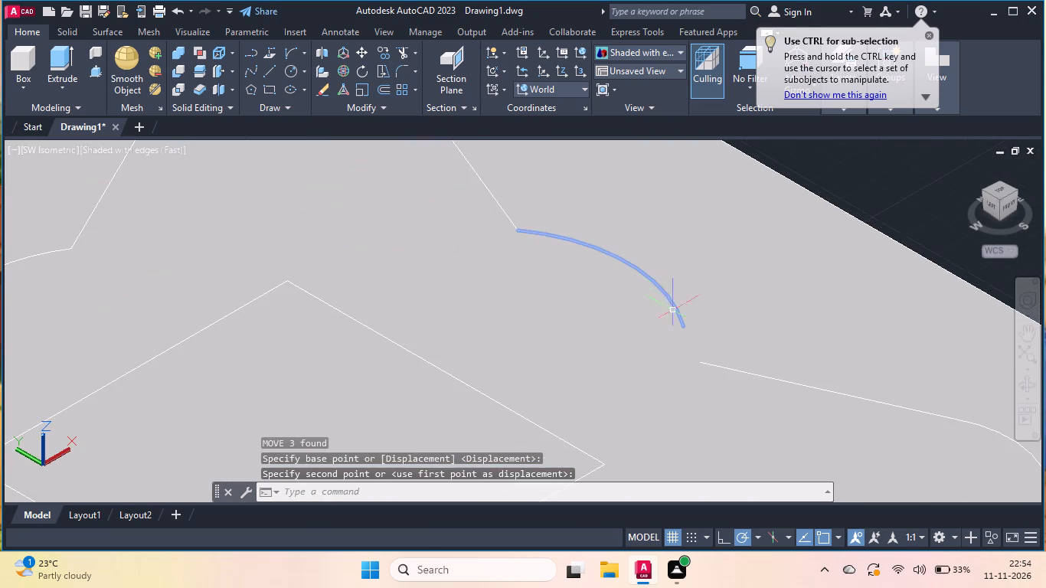
pyautogui.click(286, 51)
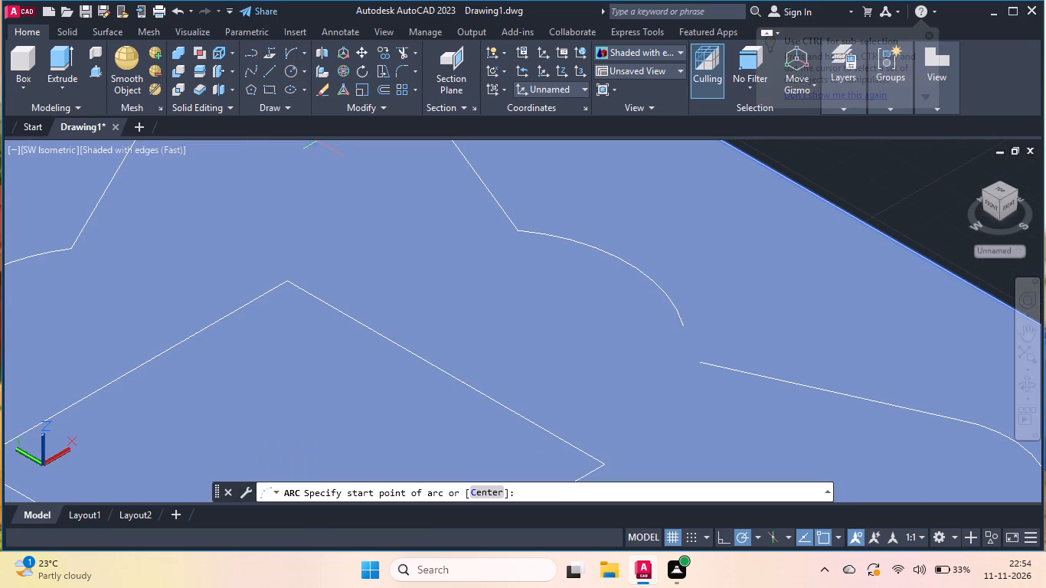
pyautogui.click(680, 322)
pyautogui.scroll(4, 682, 353)
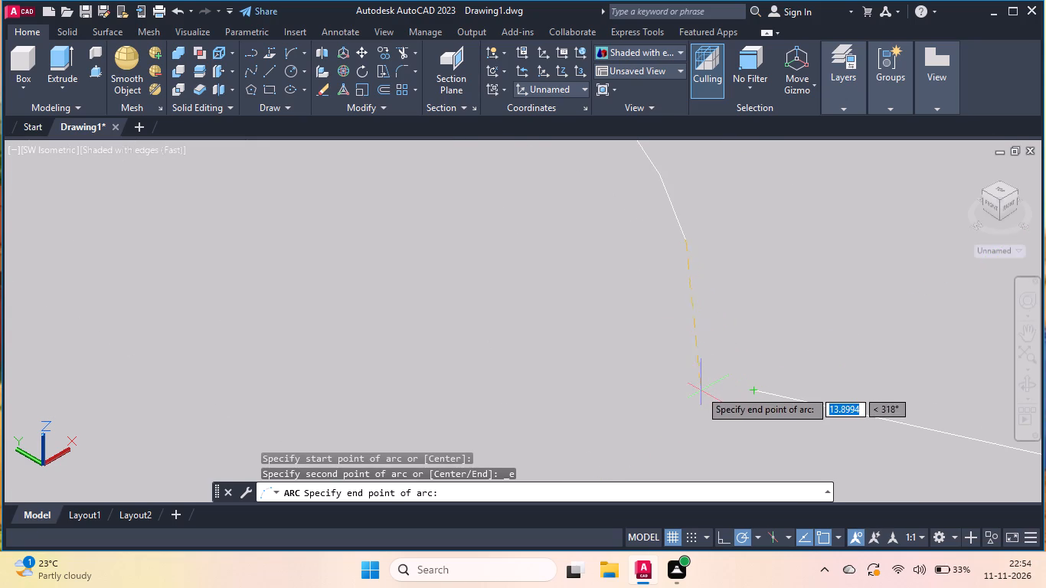
pyautogui.click(711, 387)
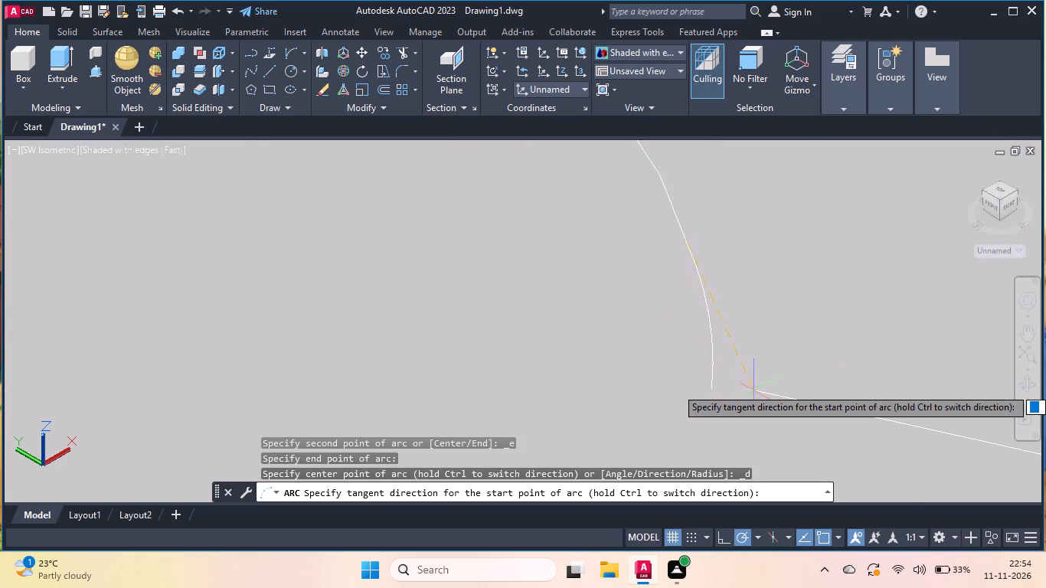
pyautogui.click(760, 389)
# Draw a short line bridging the moved lobe's side line and the end of the new short arc, closing the outline.
pyautogui.press('l')
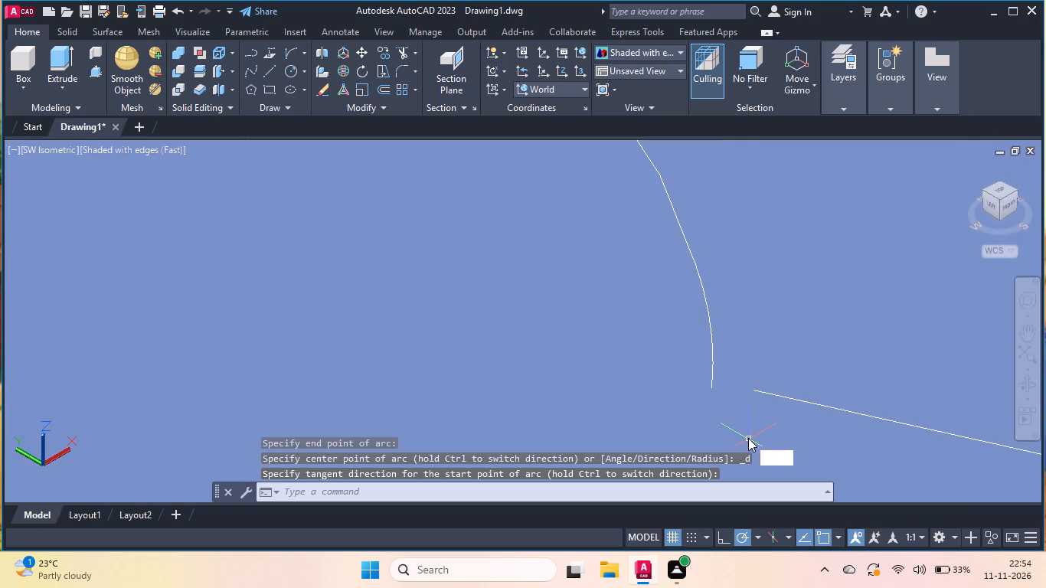
pyautogui.press('Return')
pyautogui.click(755, 387)
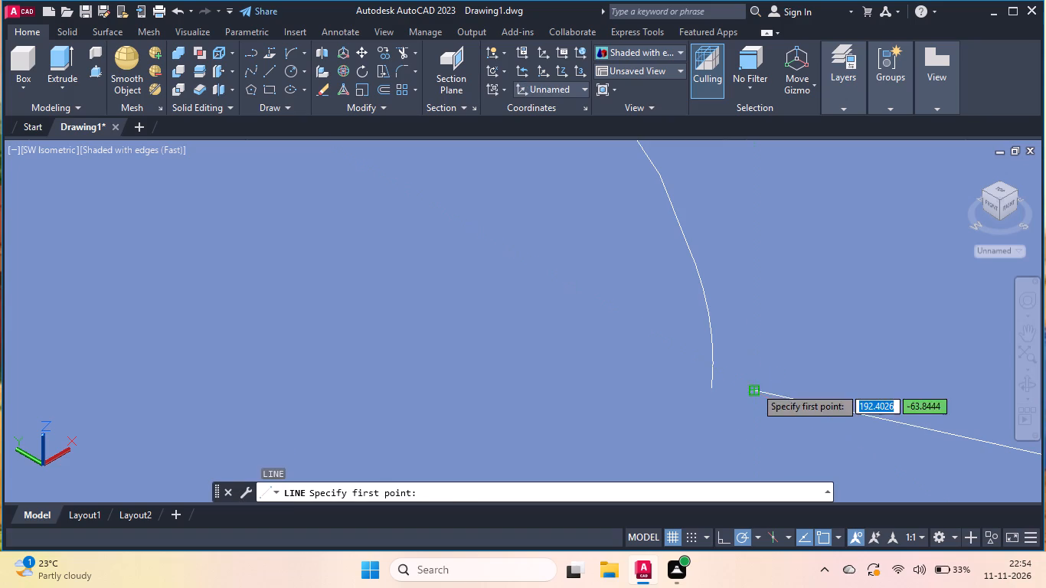
pyautogui.click(712, 386)
pyautogui.press('Return')
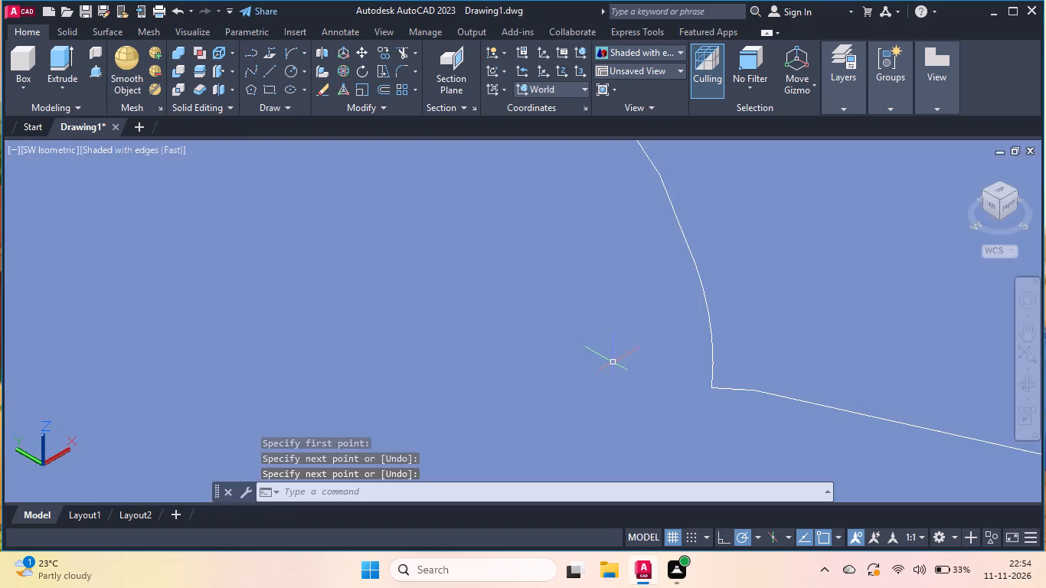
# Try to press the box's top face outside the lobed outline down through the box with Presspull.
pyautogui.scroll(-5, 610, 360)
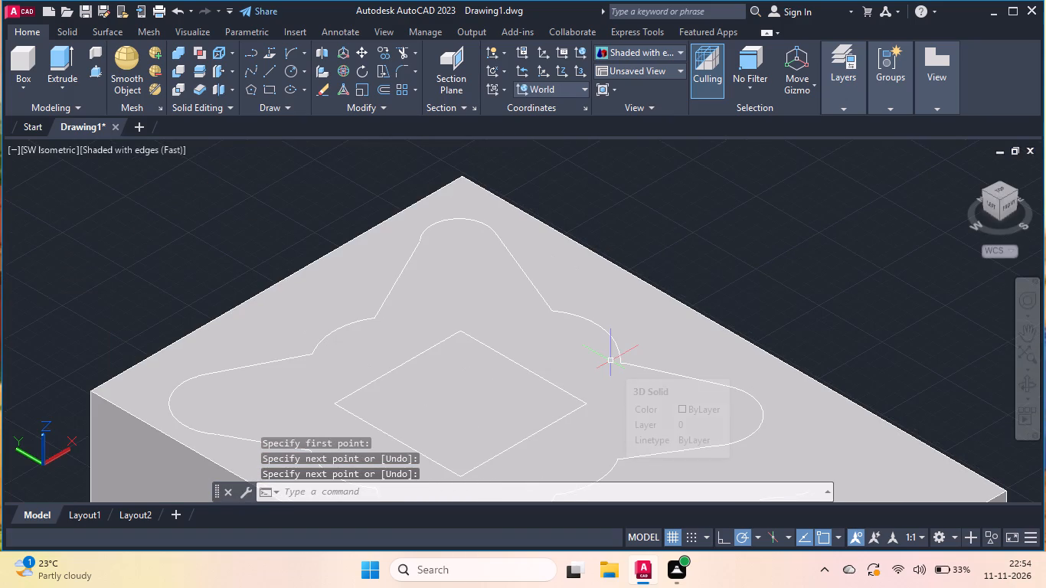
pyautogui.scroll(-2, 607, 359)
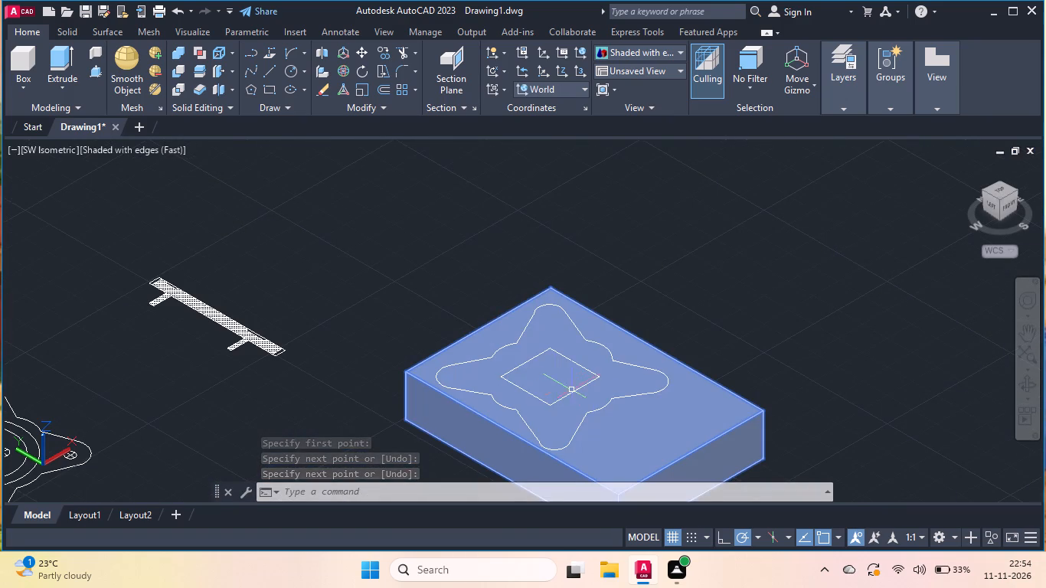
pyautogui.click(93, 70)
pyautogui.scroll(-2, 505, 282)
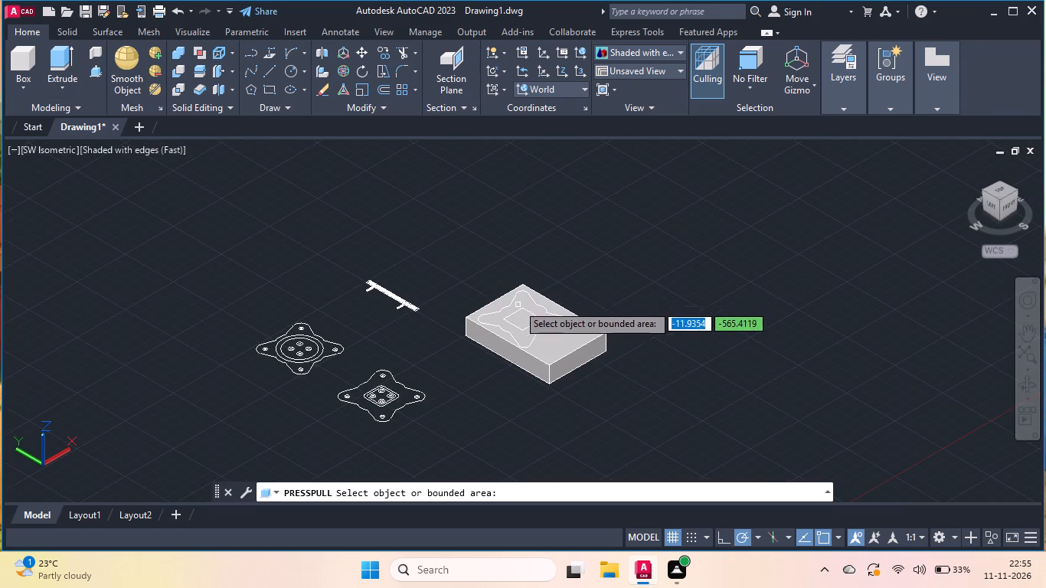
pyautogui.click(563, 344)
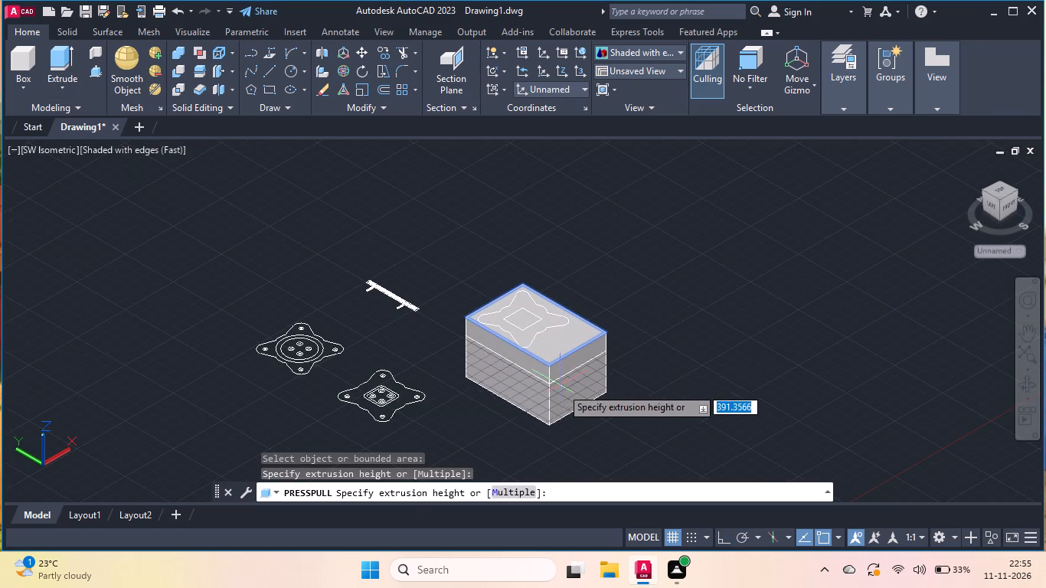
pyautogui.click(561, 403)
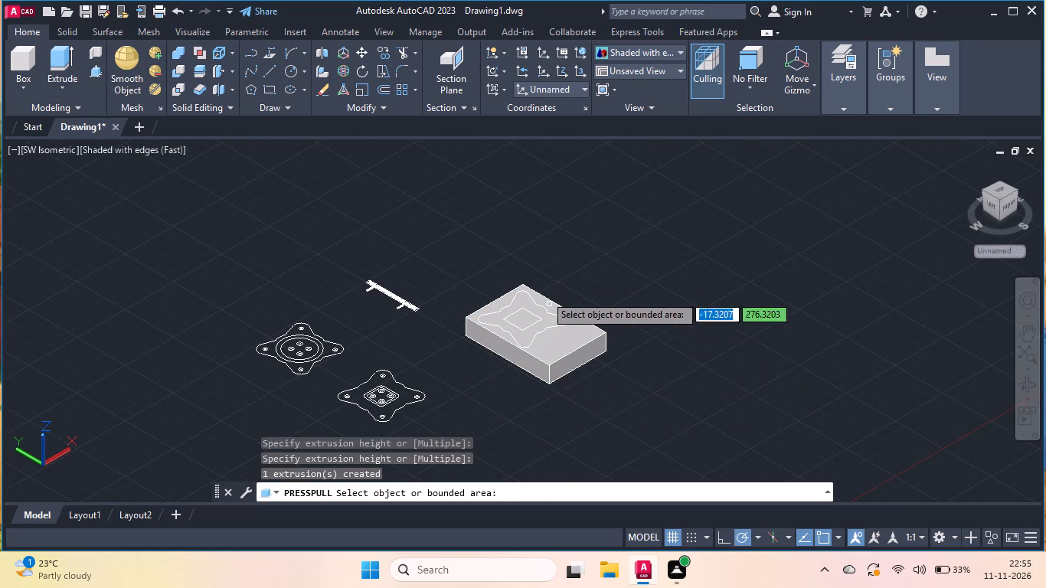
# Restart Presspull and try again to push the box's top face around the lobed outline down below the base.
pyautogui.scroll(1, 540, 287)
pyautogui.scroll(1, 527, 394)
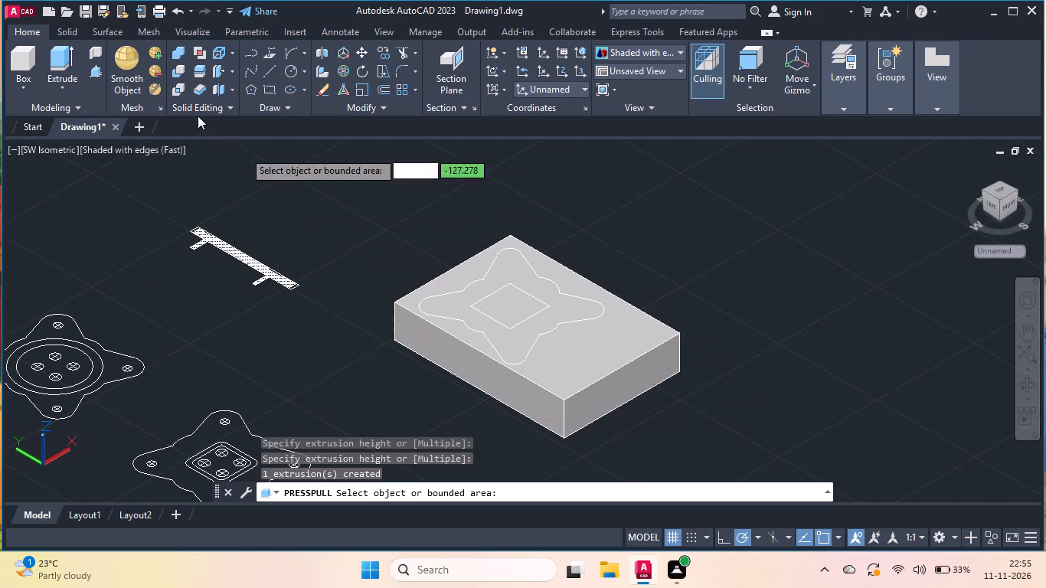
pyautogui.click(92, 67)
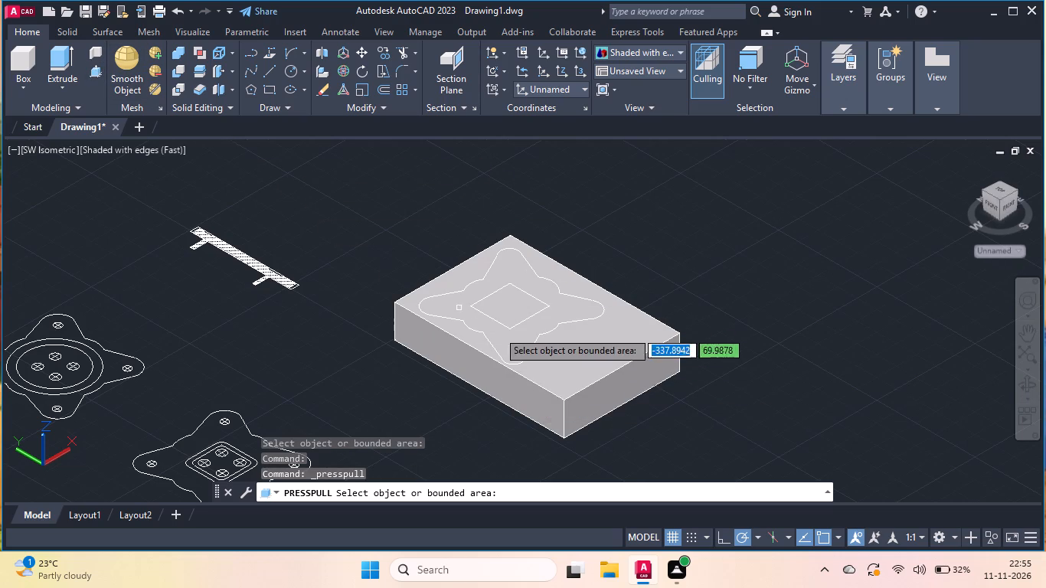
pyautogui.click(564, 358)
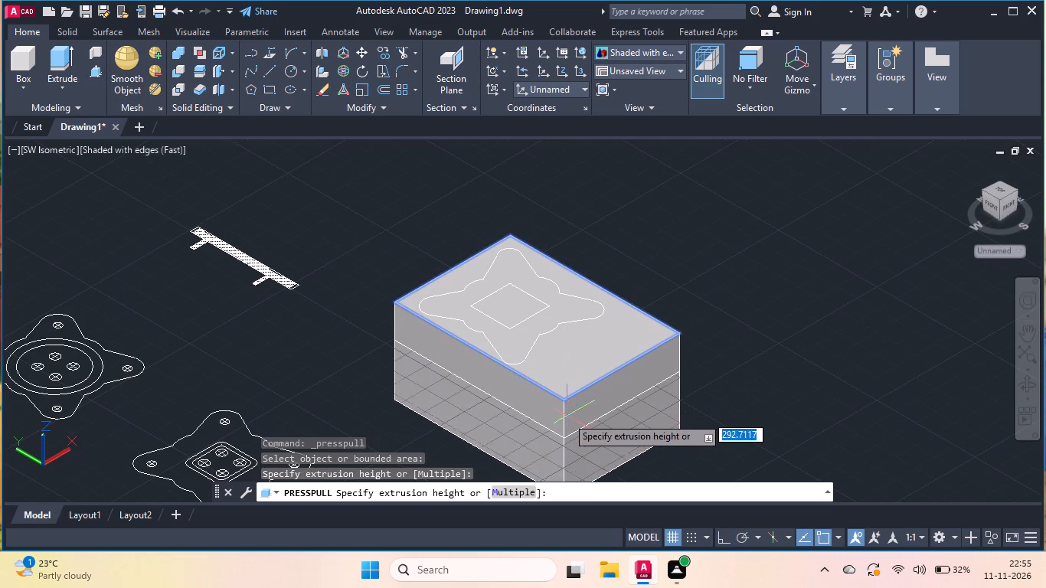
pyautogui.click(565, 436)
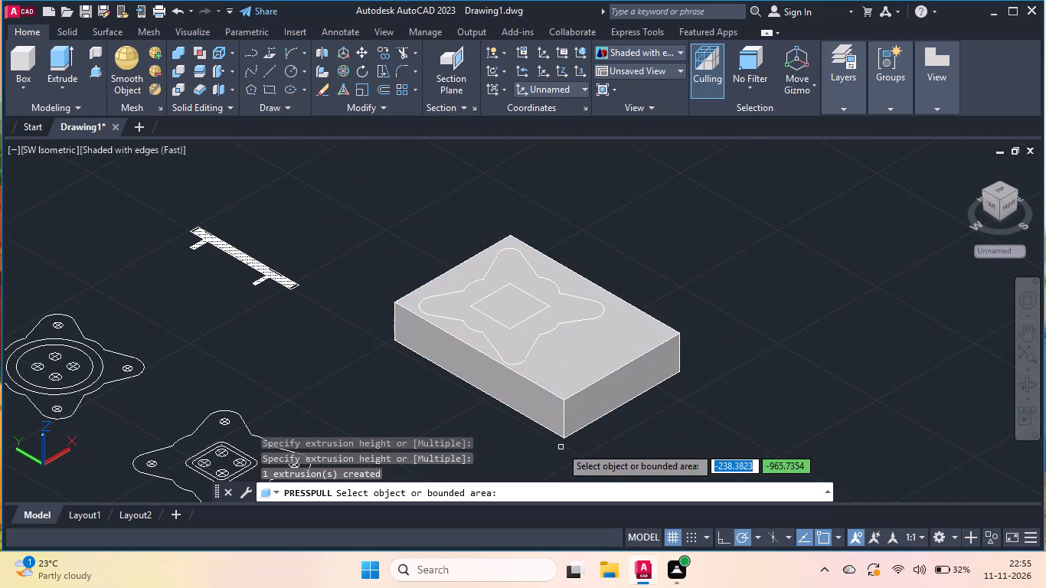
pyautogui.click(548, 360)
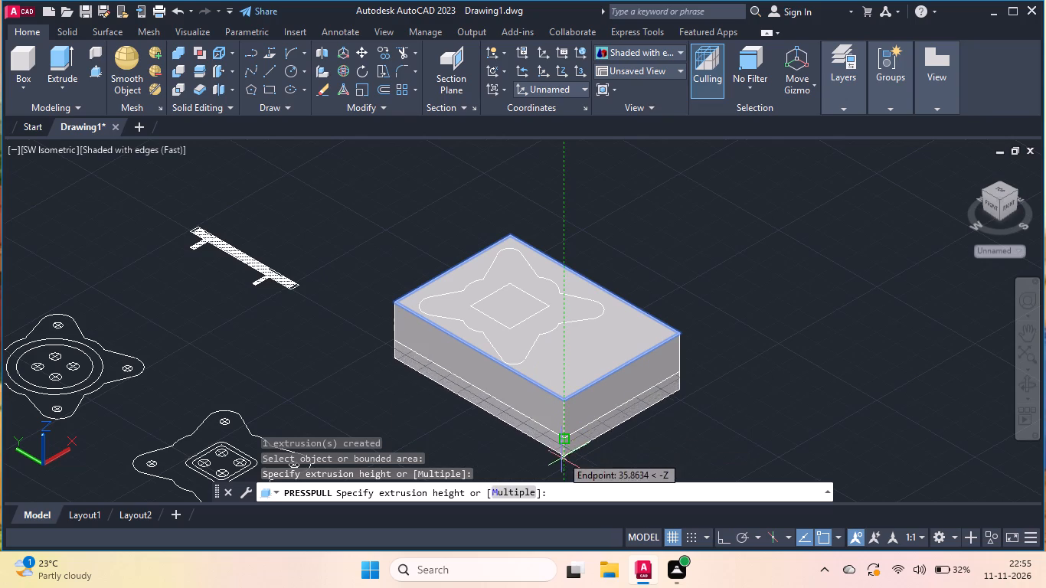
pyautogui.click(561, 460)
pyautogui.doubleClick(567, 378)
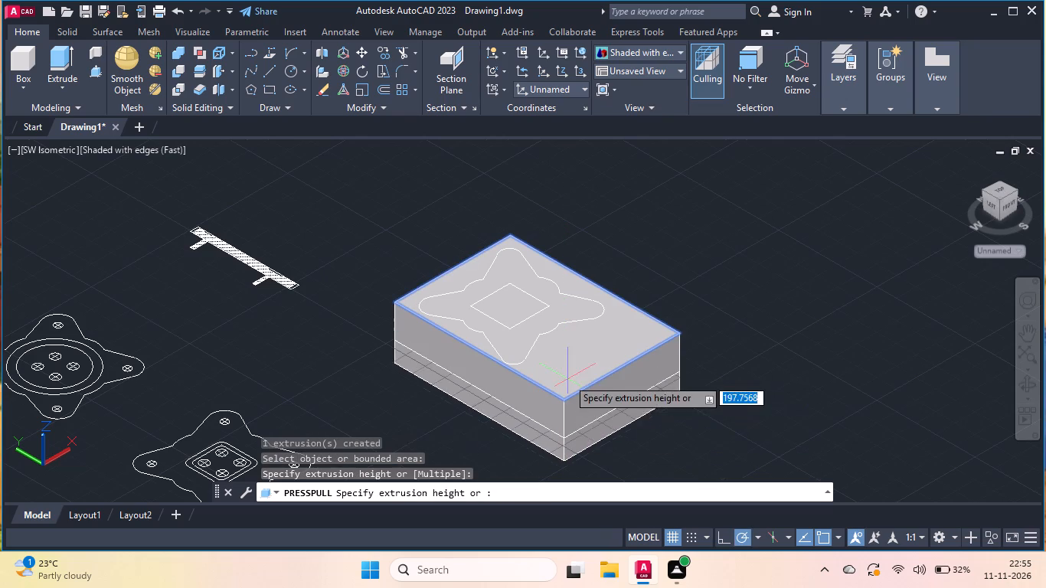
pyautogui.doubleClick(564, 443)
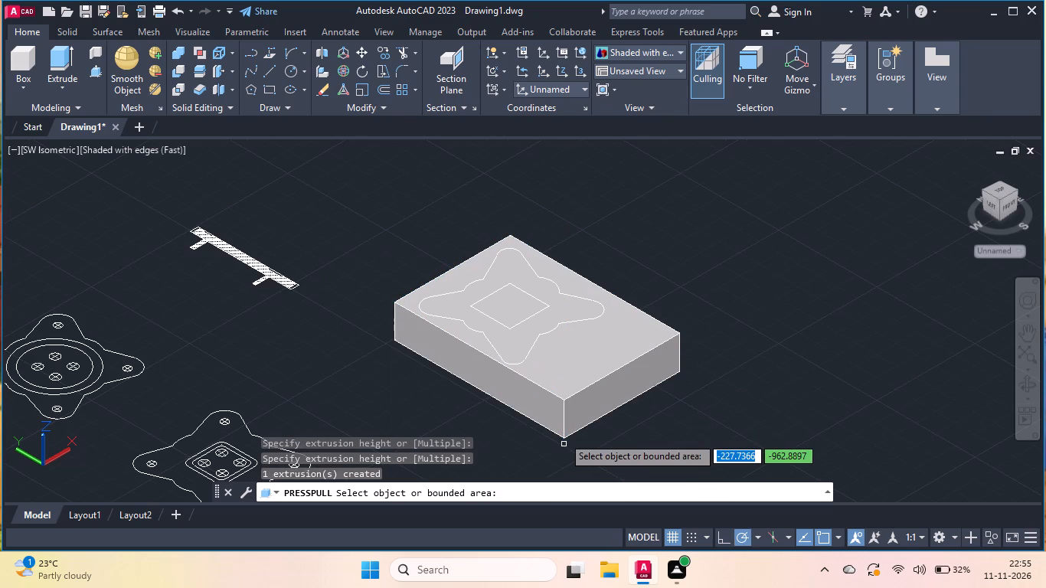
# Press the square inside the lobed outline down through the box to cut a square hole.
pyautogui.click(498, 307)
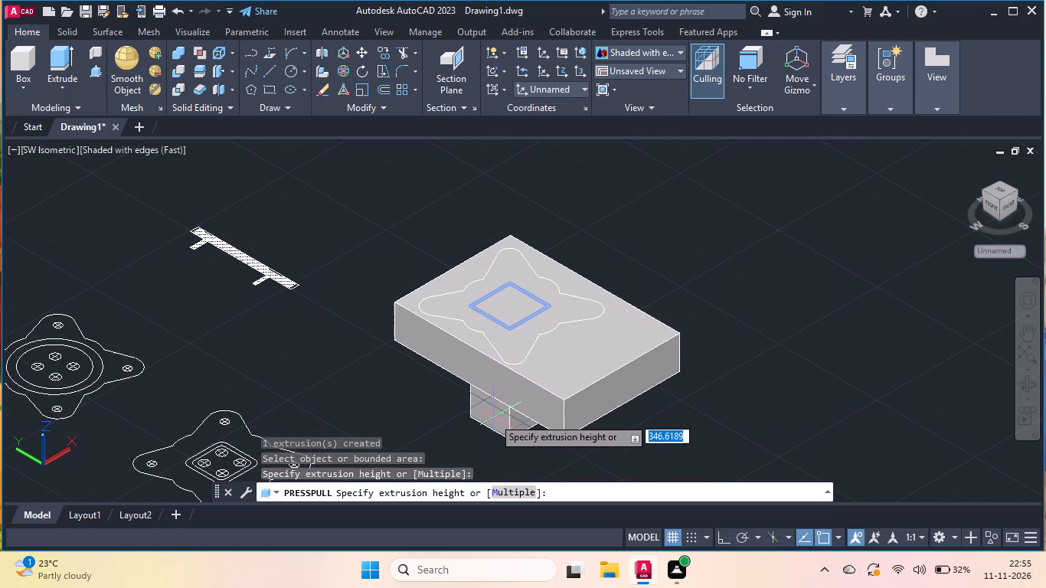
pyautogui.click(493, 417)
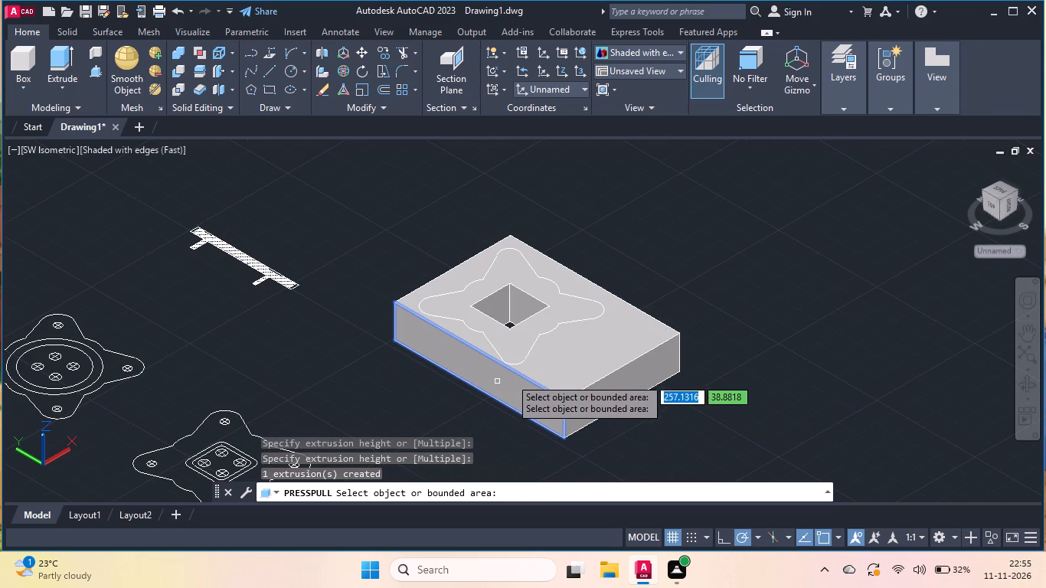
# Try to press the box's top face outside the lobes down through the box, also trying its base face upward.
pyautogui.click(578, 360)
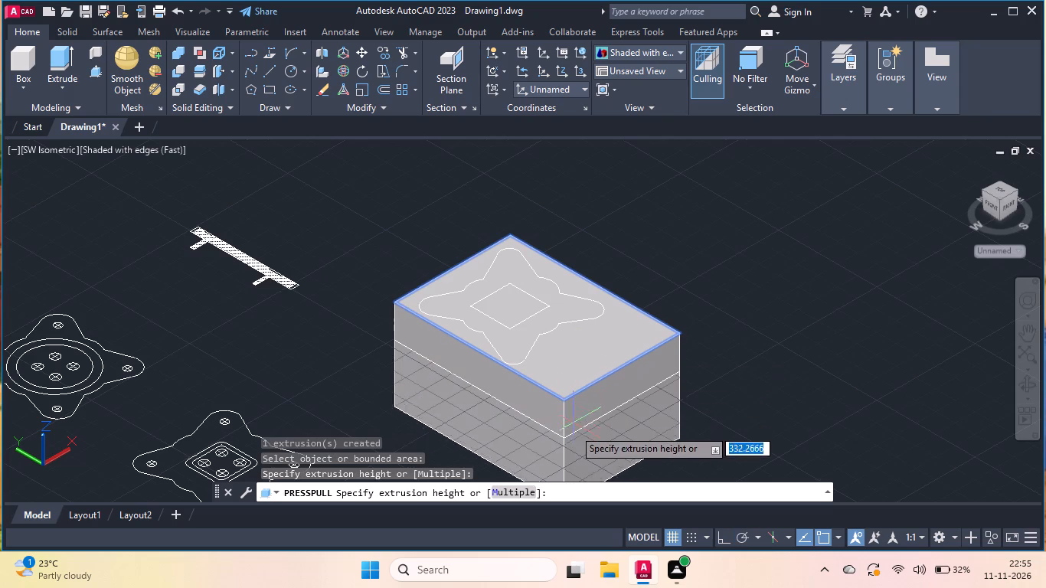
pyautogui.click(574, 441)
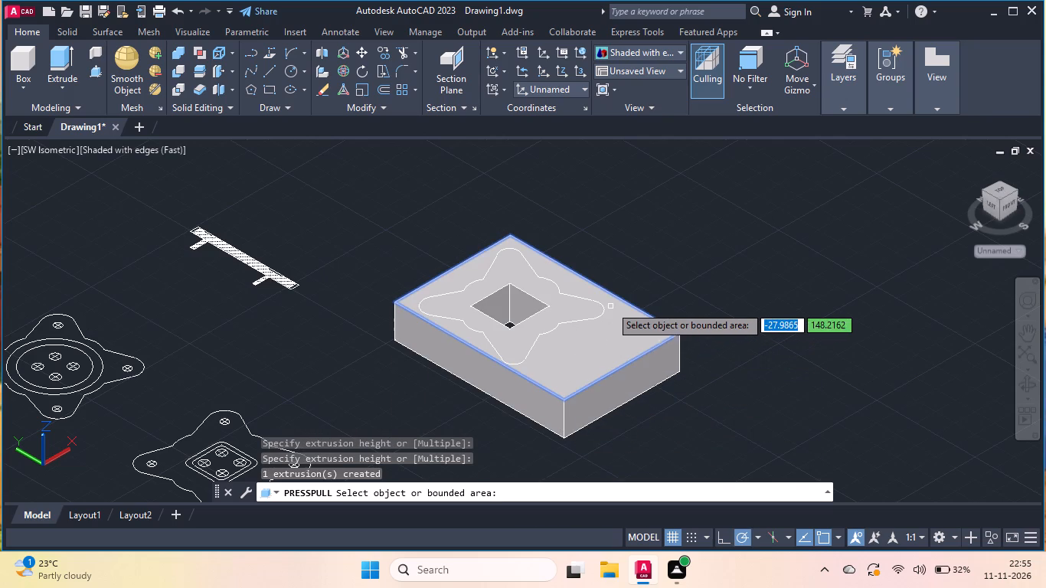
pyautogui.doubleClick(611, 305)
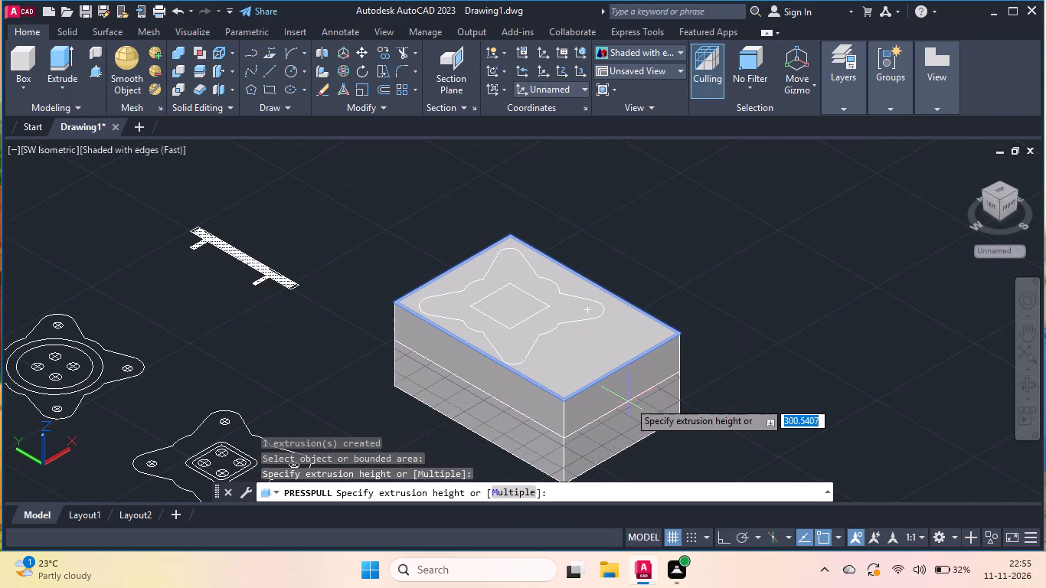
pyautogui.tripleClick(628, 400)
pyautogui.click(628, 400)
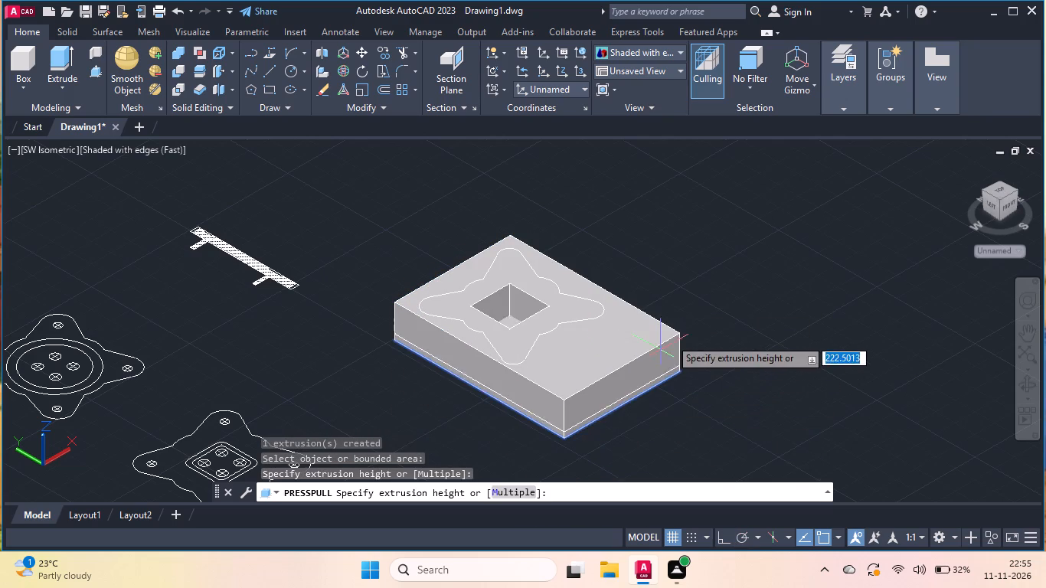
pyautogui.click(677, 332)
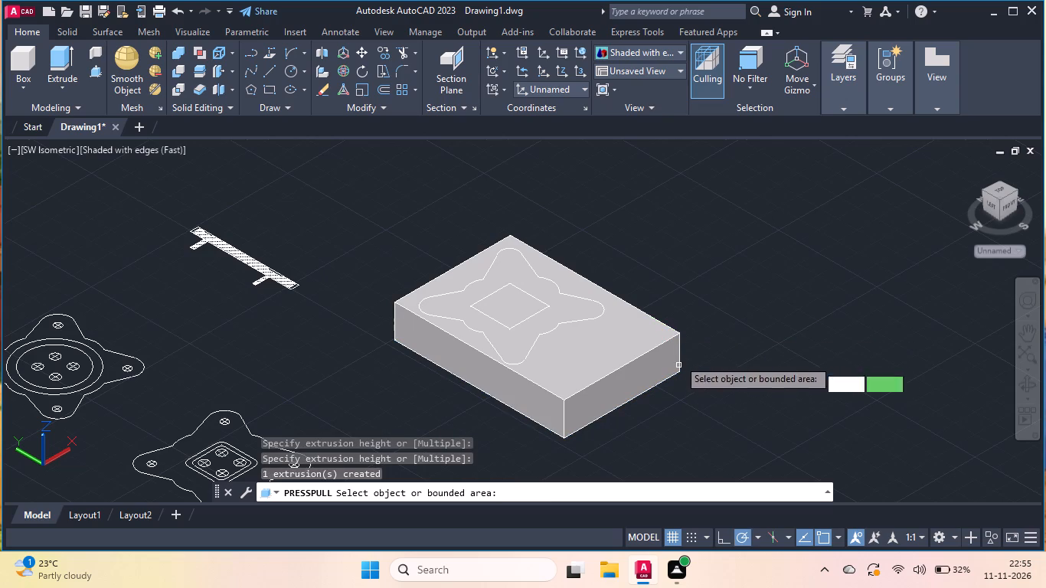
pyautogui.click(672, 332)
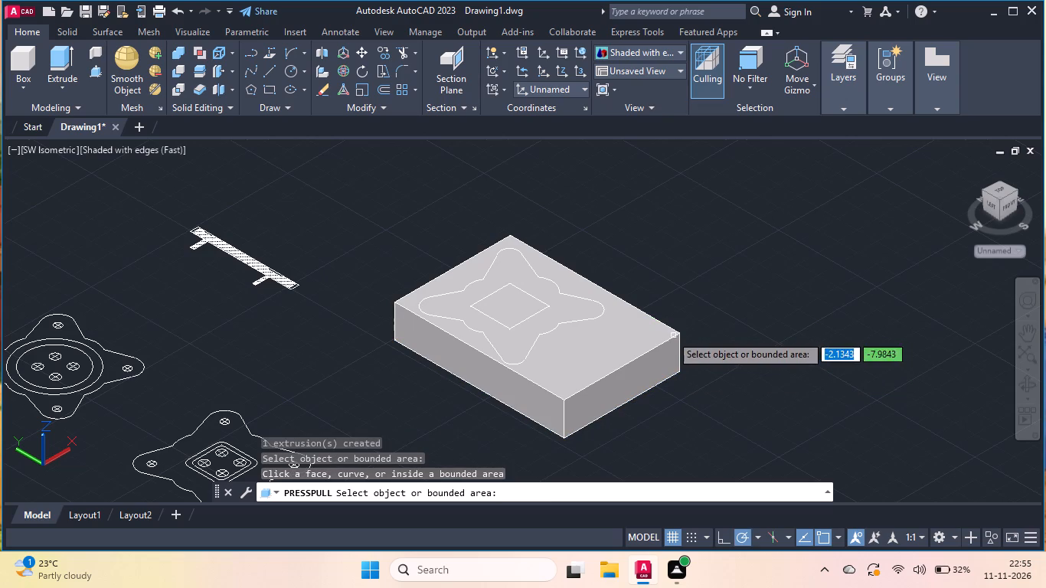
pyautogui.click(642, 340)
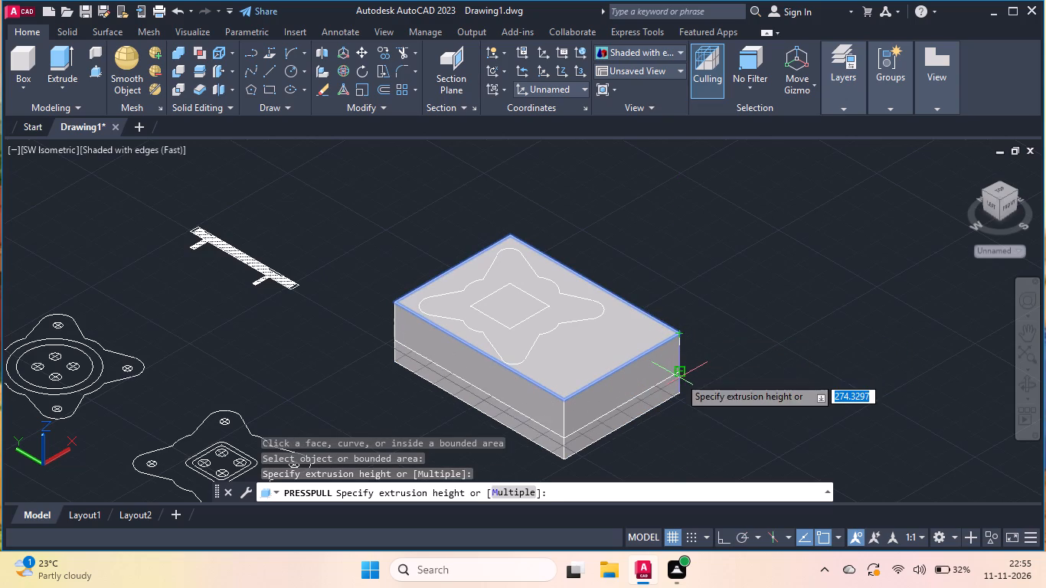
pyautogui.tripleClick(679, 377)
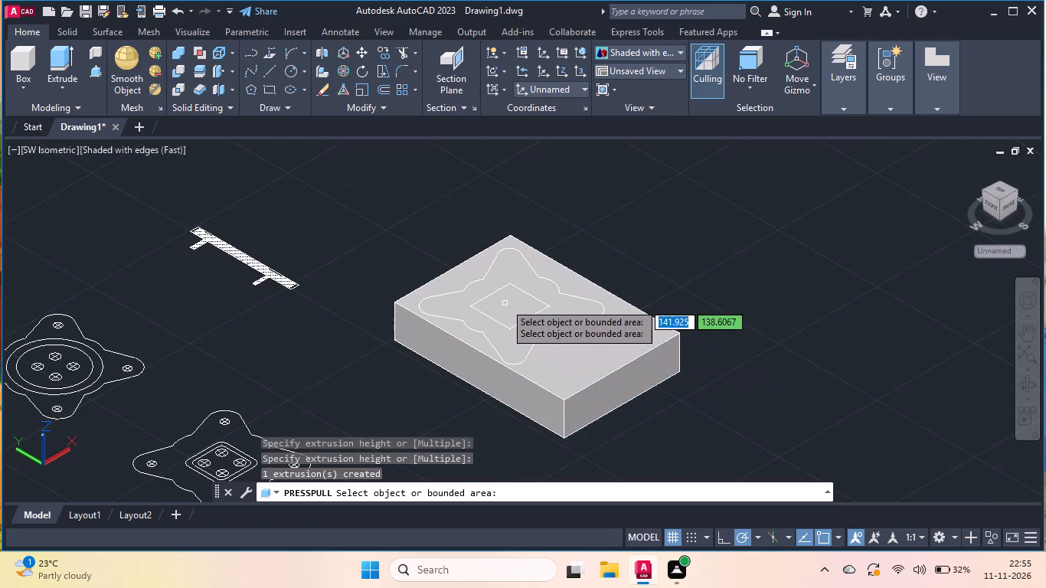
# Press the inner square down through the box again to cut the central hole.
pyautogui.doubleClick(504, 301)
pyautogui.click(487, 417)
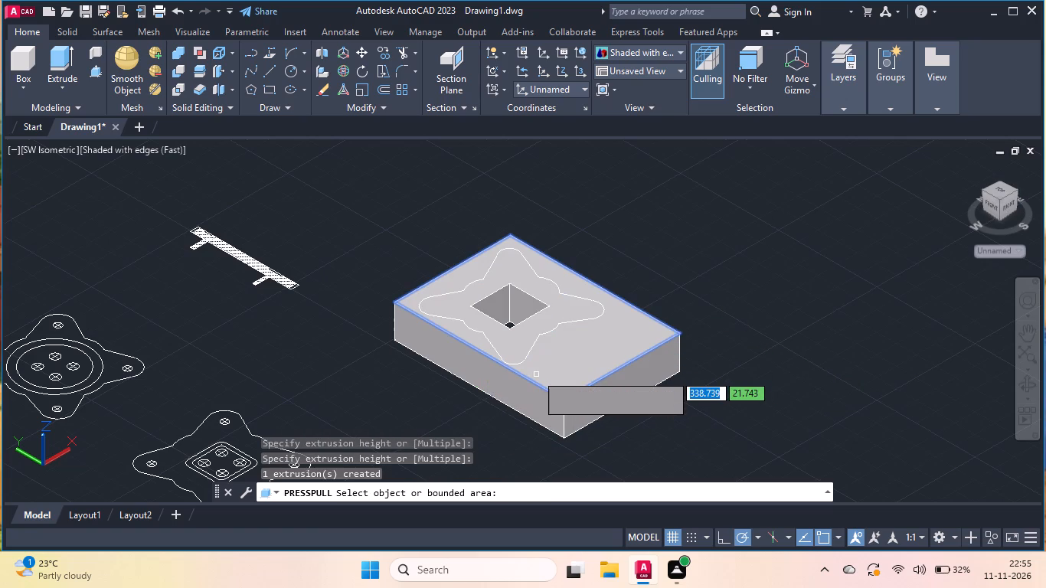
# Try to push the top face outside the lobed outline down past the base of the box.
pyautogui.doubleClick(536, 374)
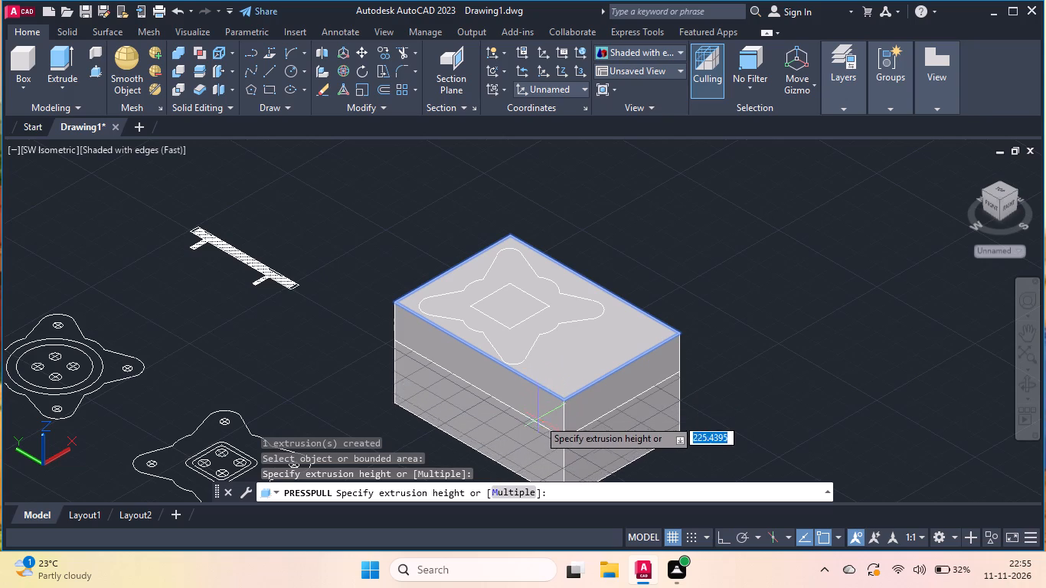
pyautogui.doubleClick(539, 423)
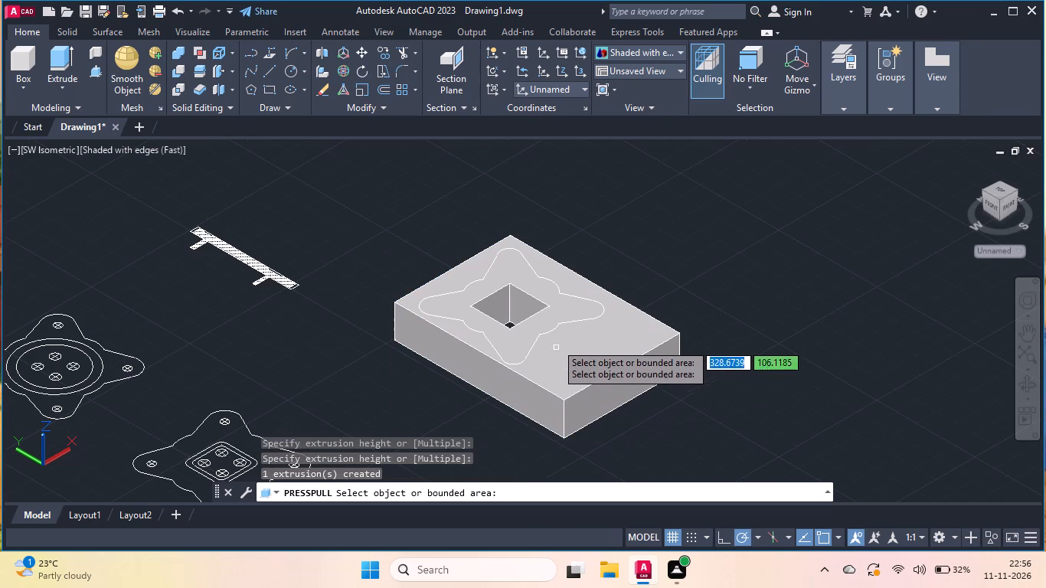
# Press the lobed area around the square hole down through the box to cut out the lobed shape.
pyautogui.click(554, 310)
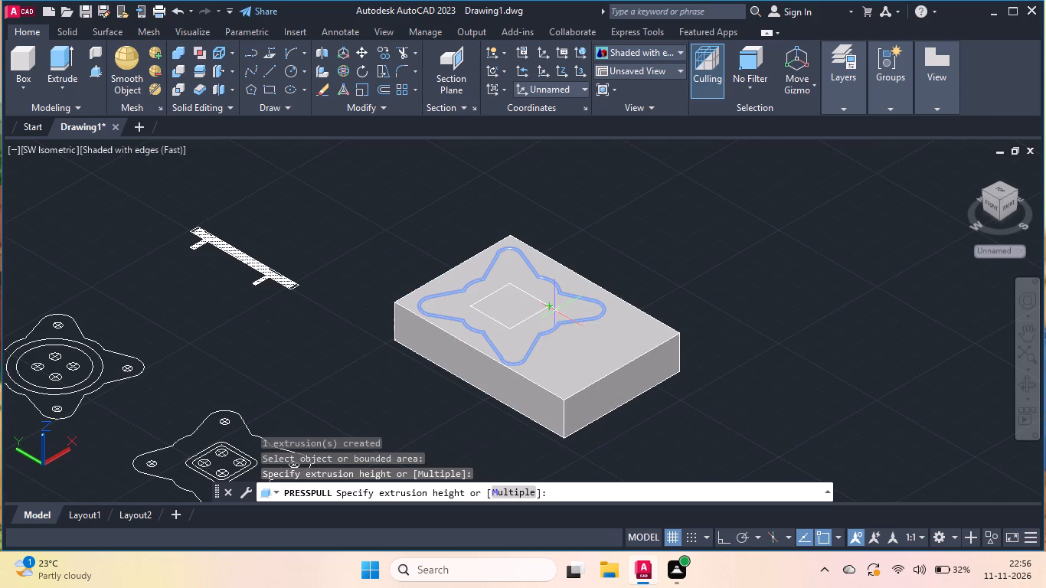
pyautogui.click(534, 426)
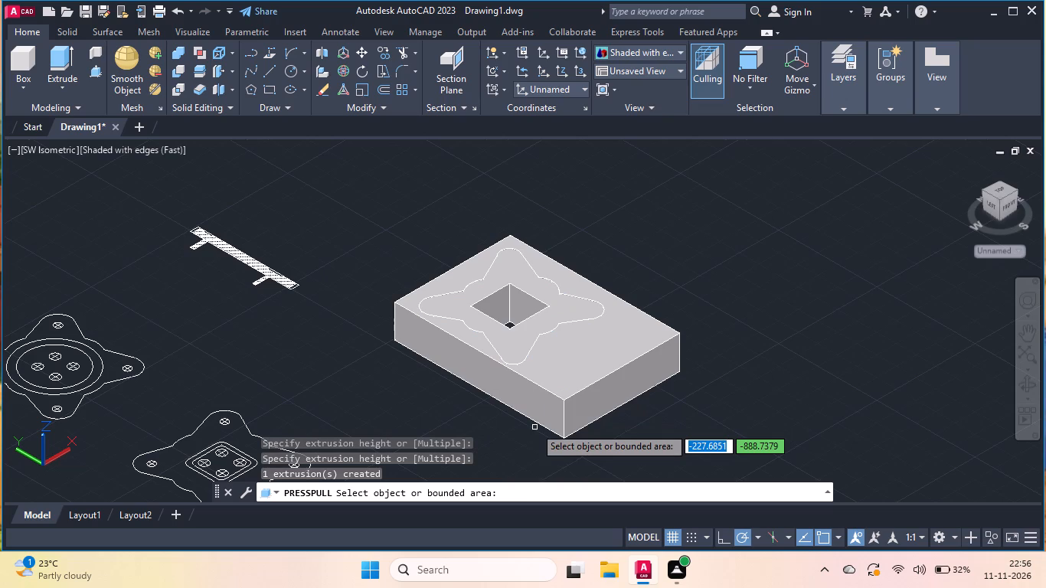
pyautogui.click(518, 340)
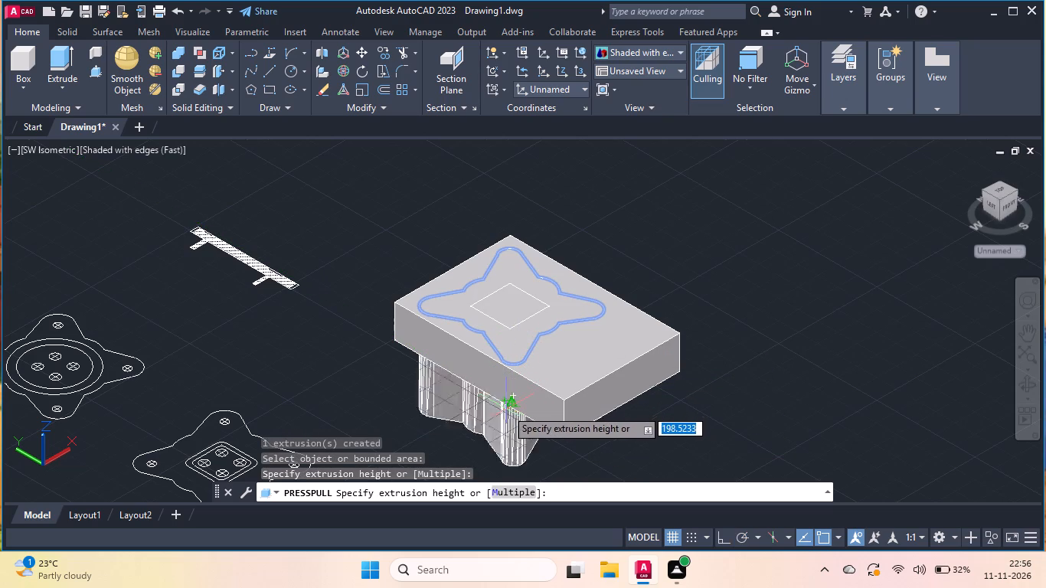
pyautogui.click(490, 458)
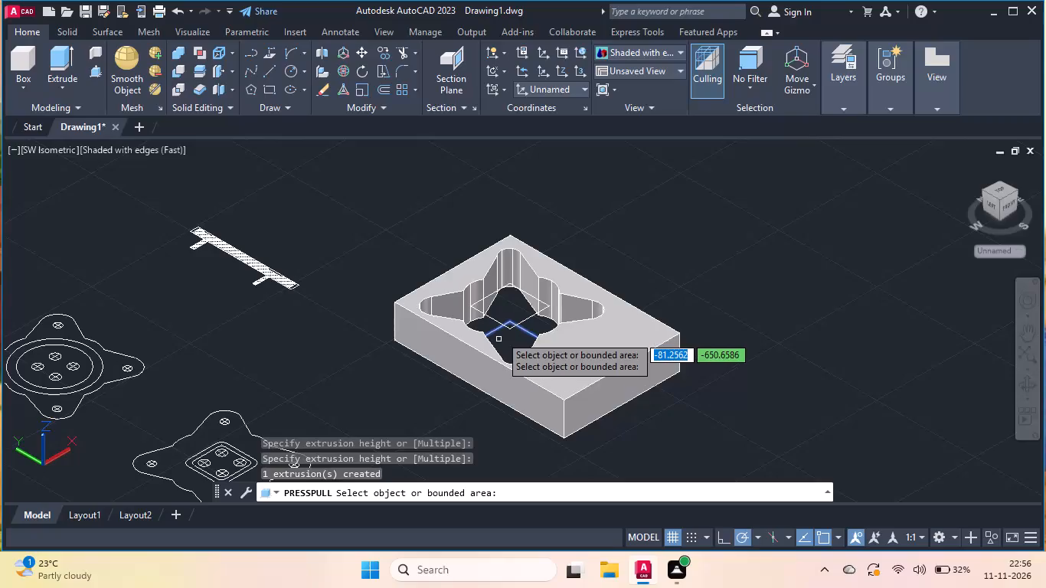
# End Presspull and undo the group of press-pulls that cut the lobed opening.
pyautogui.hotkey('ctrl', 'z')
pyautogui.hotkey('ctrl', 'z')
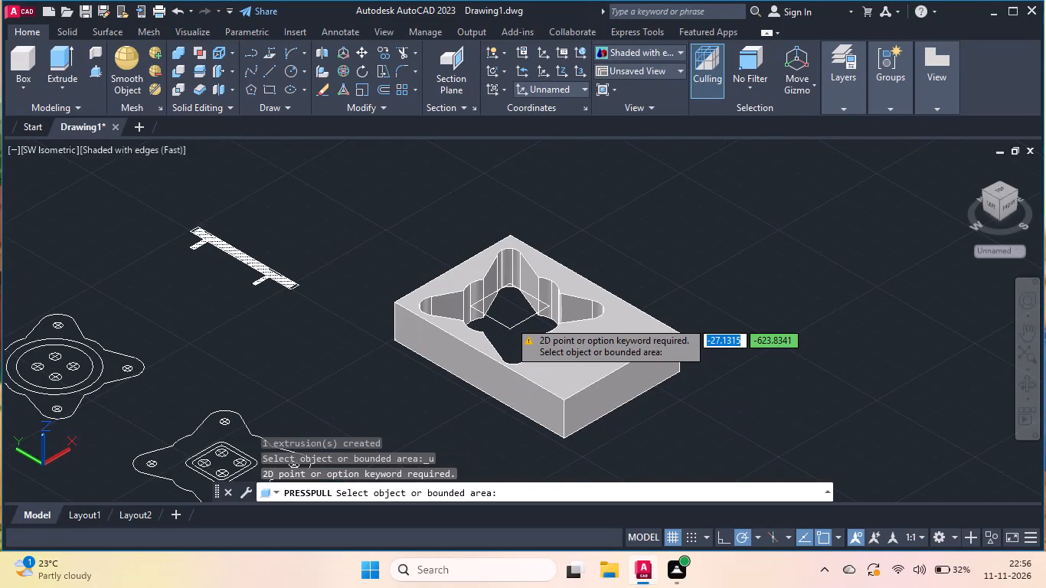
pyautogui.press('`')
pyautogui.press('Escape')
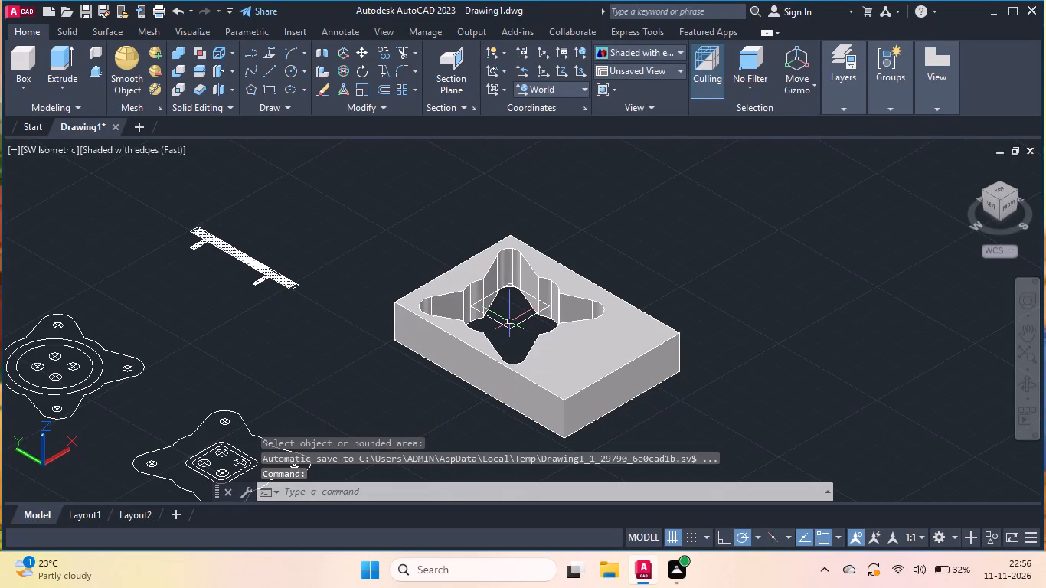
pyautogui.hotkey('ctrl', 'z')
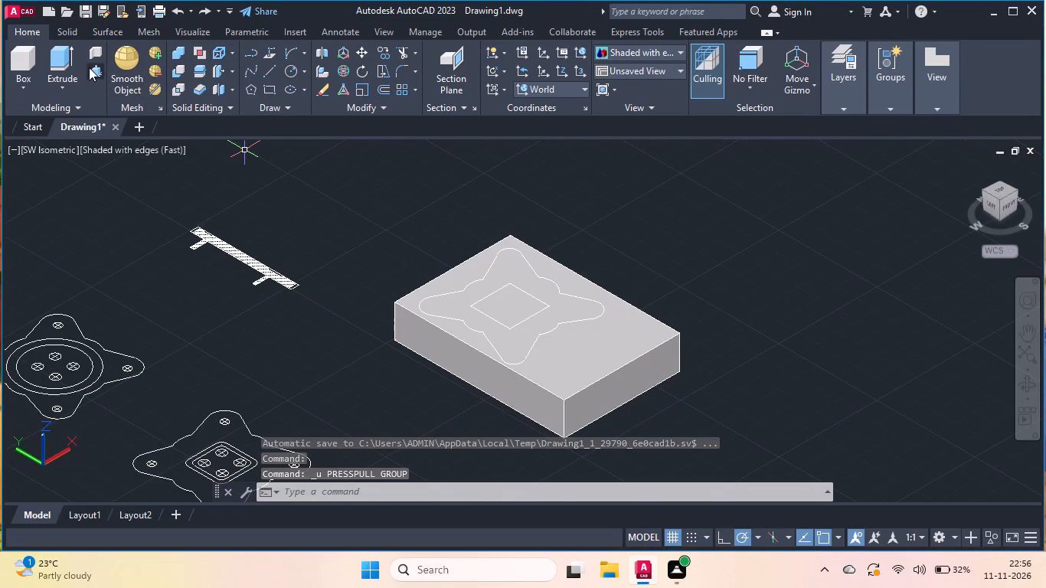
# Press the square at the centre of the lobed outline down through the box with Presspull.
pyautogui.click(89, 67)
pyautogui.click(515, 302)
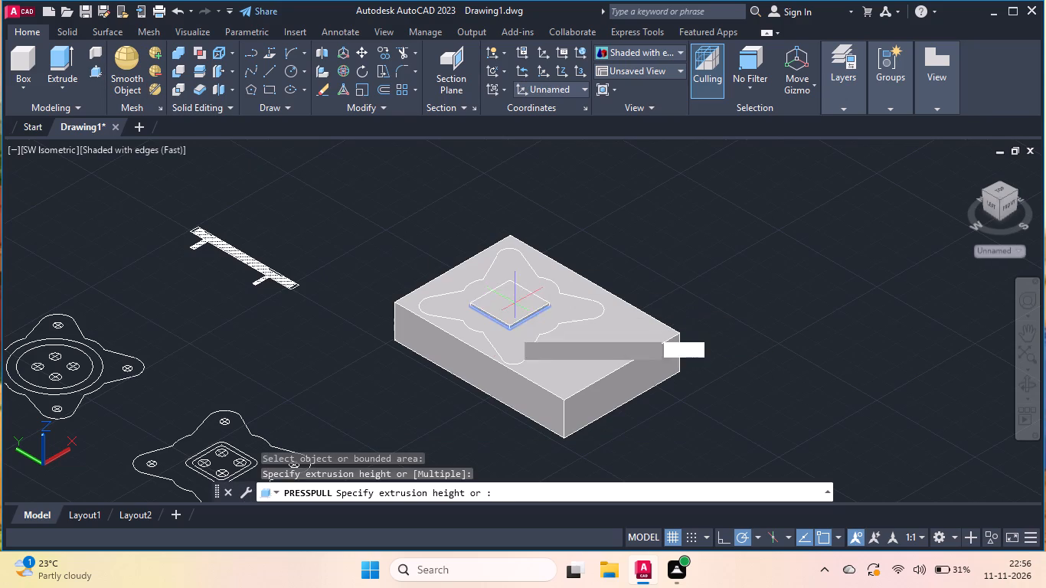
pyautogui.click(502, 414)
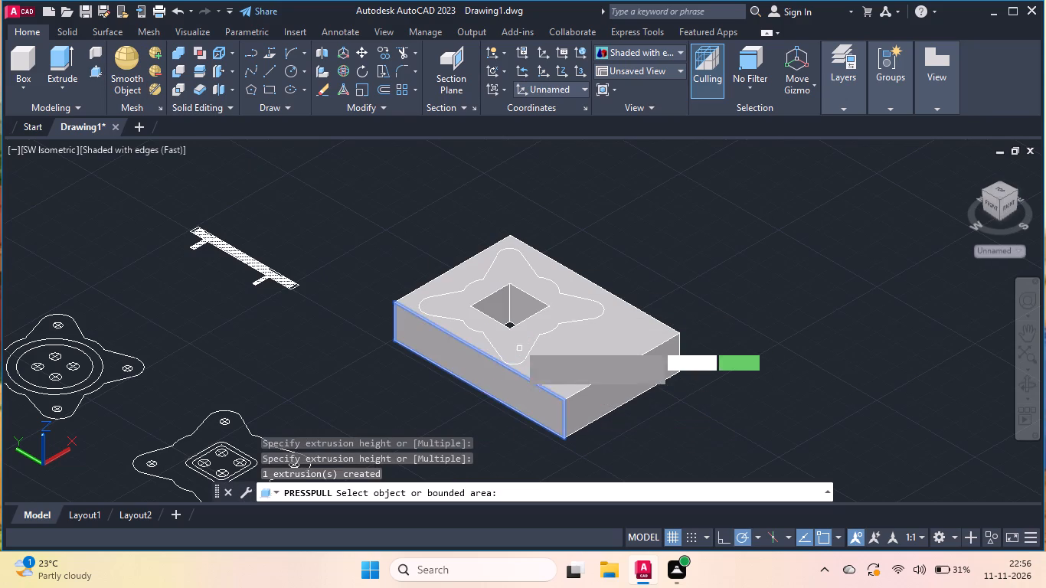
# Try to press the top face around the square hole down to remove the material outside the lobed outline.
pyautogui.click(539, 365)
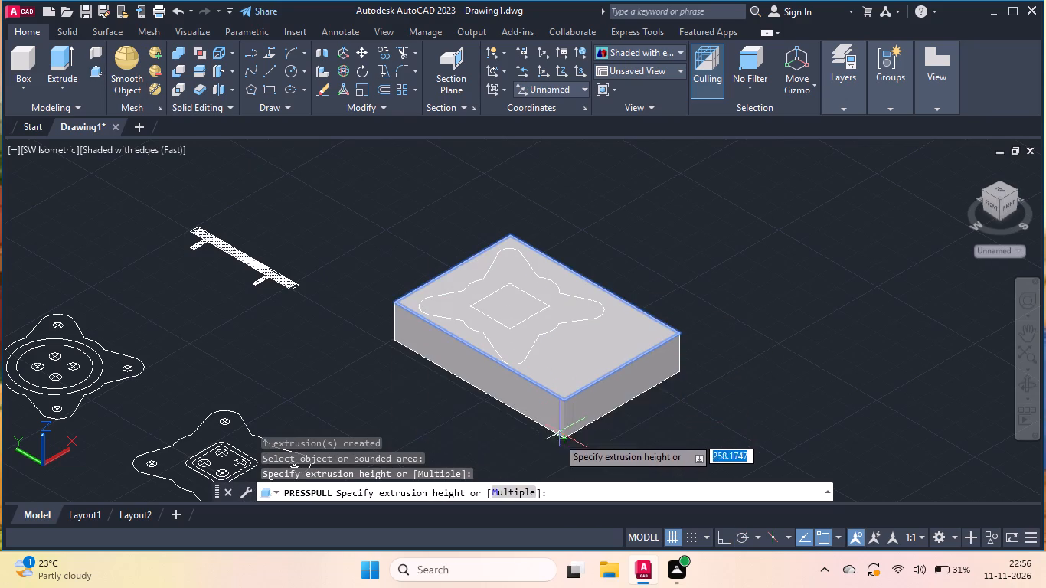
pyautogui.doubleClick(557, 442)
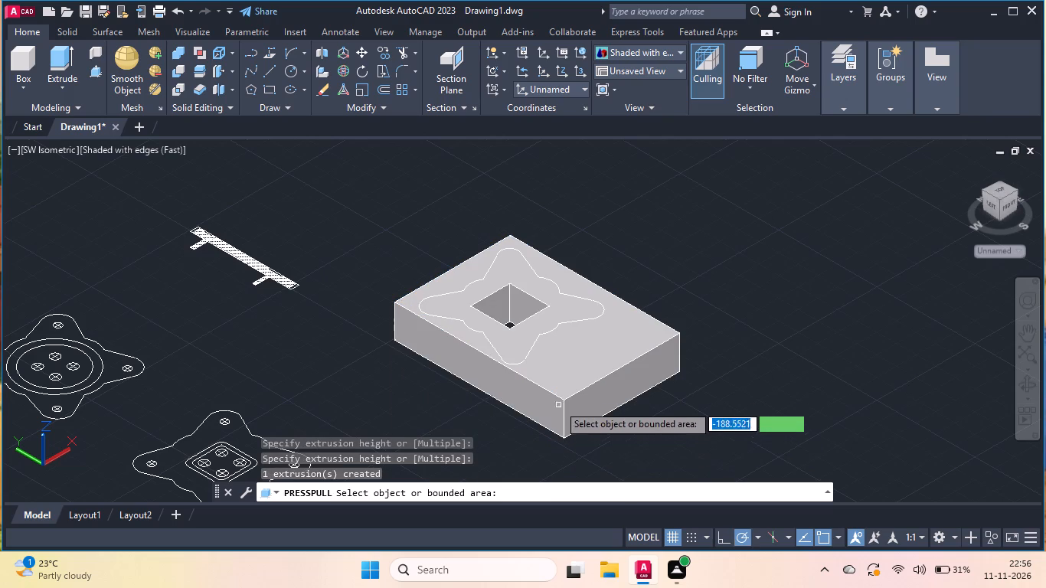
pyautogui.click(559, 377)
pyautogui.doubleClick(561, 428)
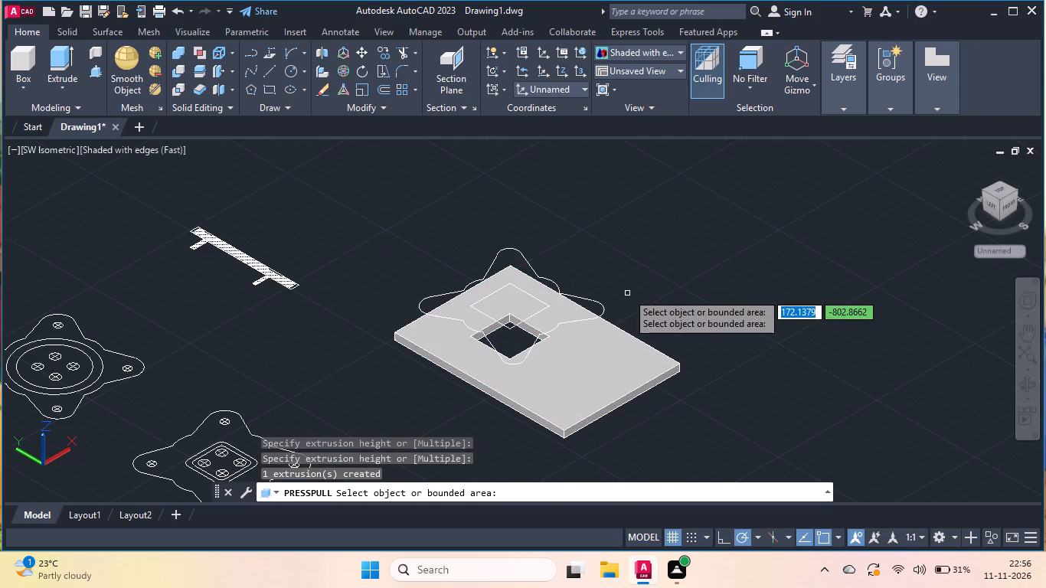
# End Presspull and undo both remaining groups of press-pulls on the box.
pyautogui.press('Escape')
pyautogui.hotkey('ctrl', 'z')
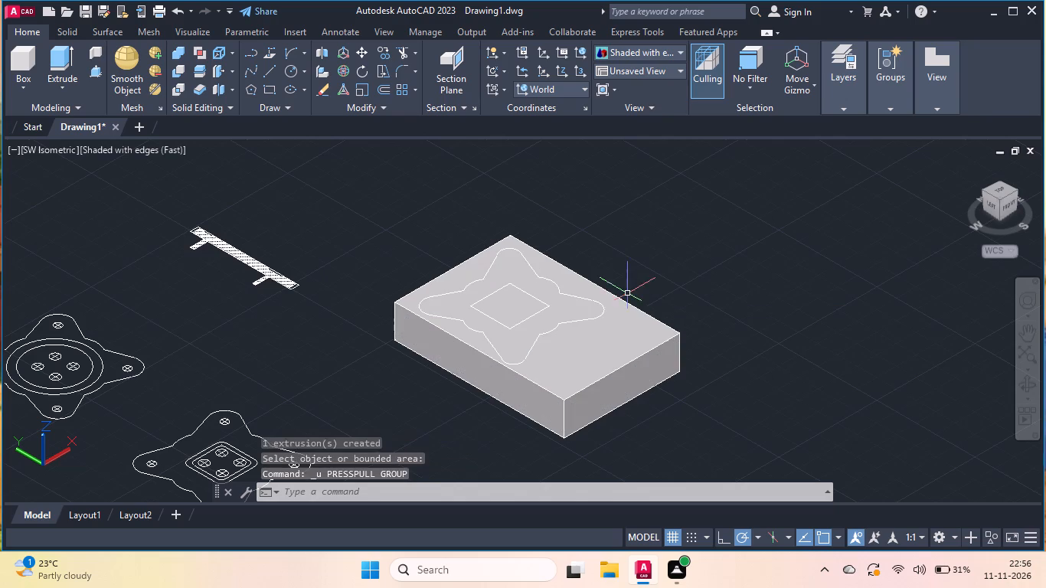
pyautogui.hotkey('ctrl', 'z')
# Select the solid box together with the lobed outline and square on its top face.
pyautogui.scroll(-2, 691, 268)
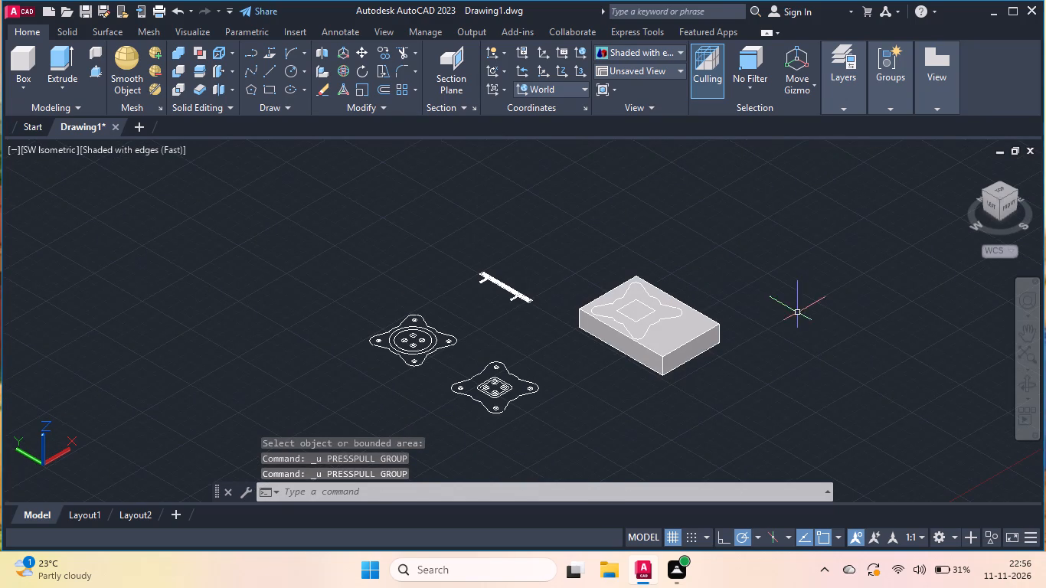
pyautogui.click(797, 312)
pyautogui.click(625, 388)
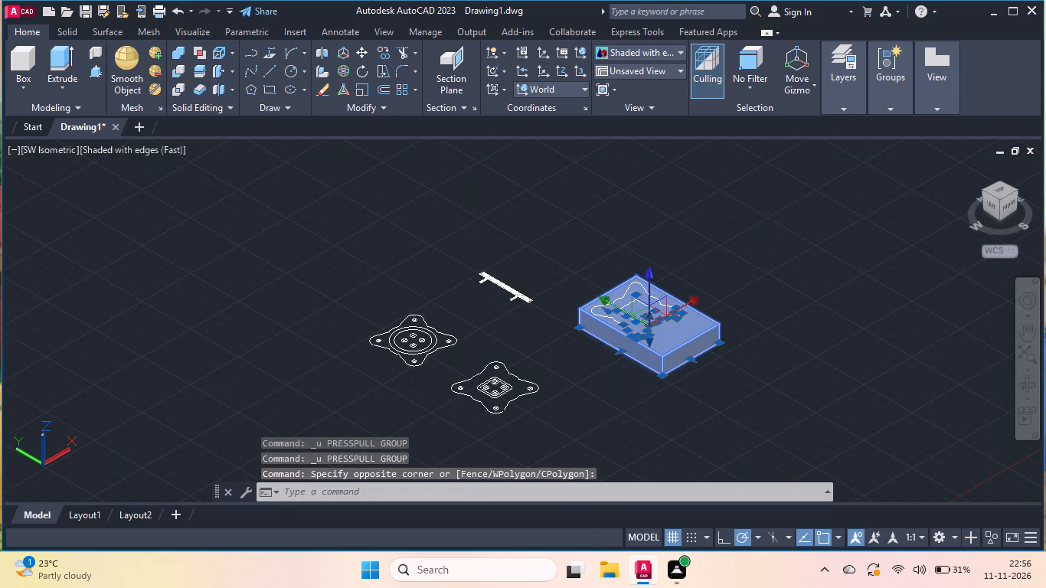
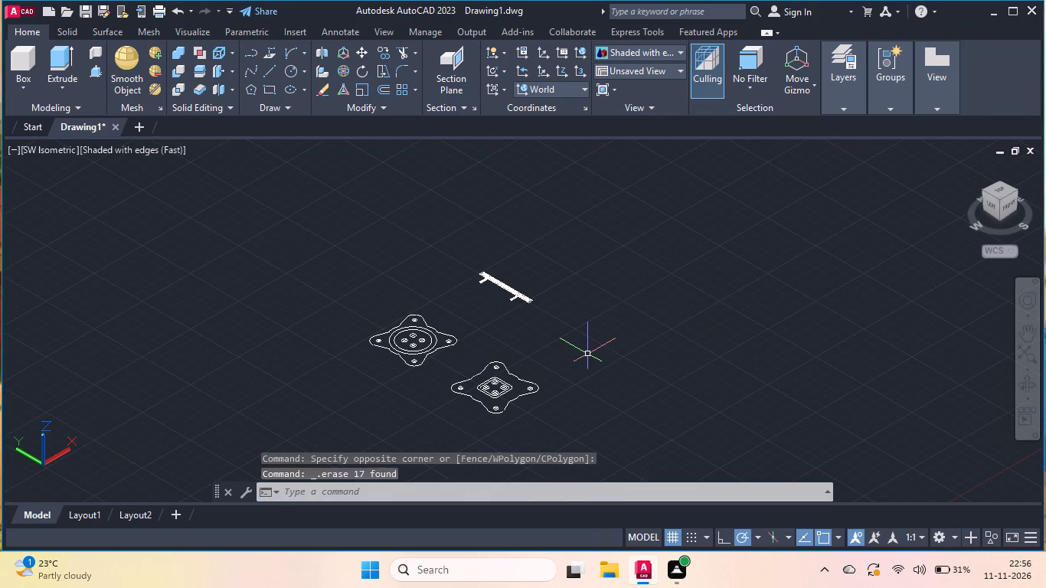
# Switch the model viewport to the Top view with the 2D Wireframe visual style.
pyautogui.click(44, 148)
pyautogui.click(64, 186)
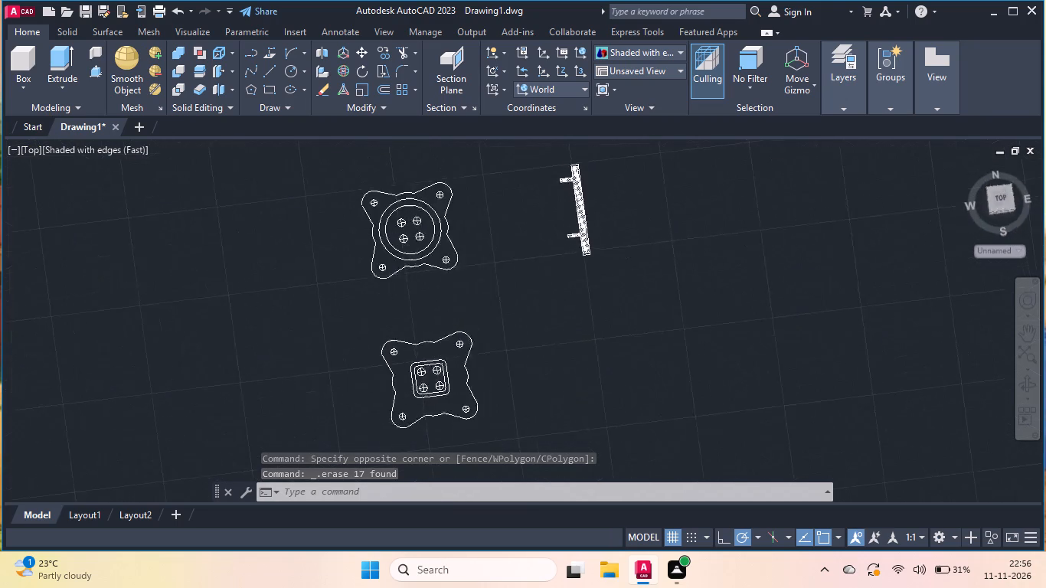
pyautogui.click(60, 150)
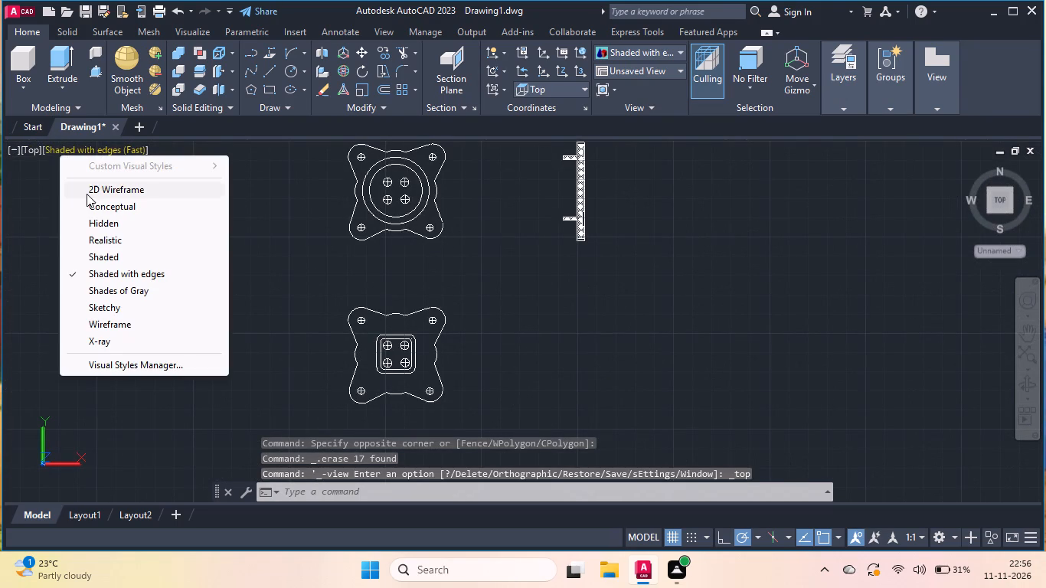
pyautogui.click(88, 191)
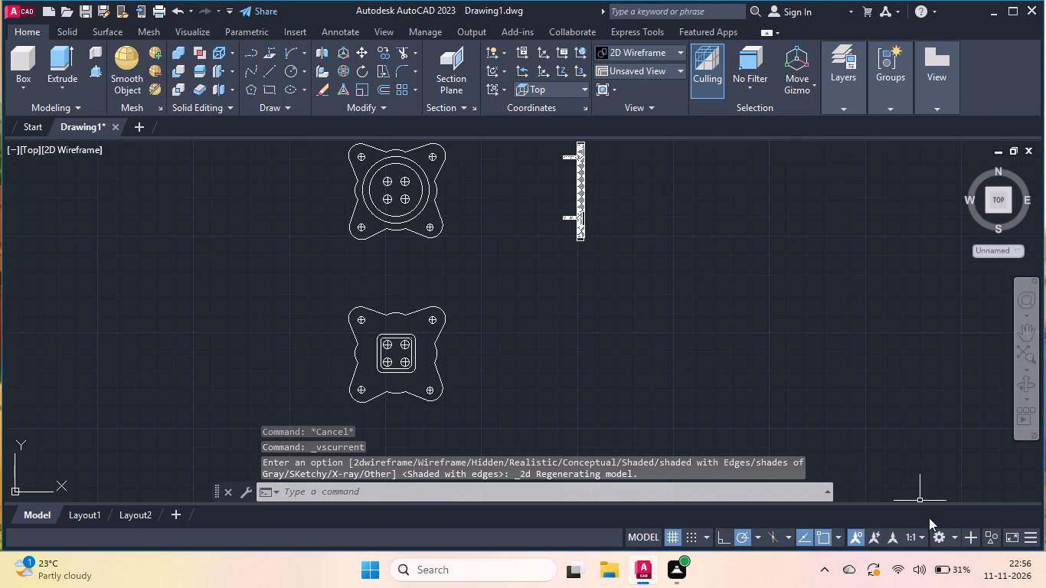
# Change the workspace to Drafting & Annotation.
pyautogui.click(954, 541)
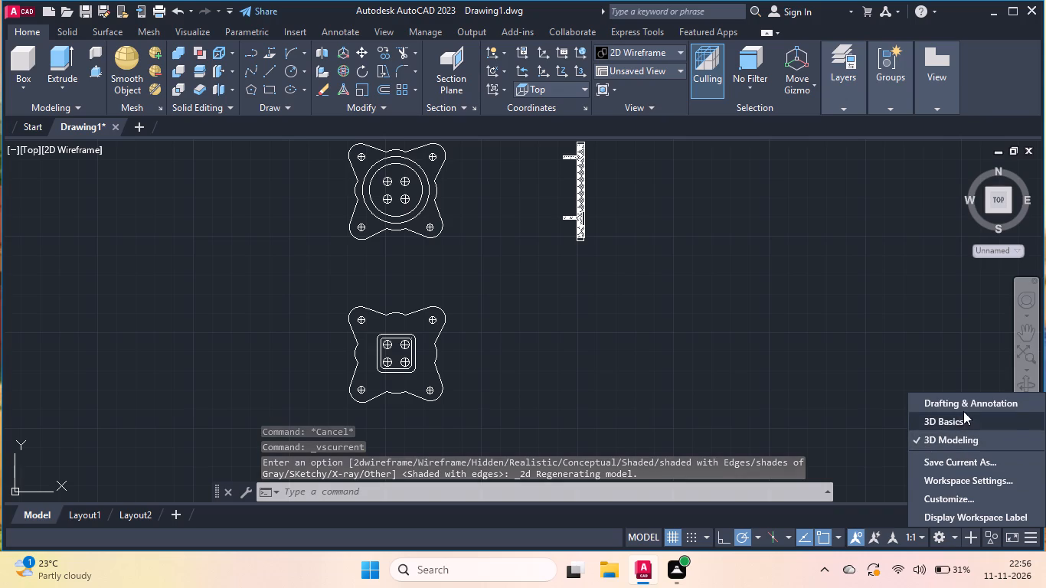
pyautogui.click(964, 407)
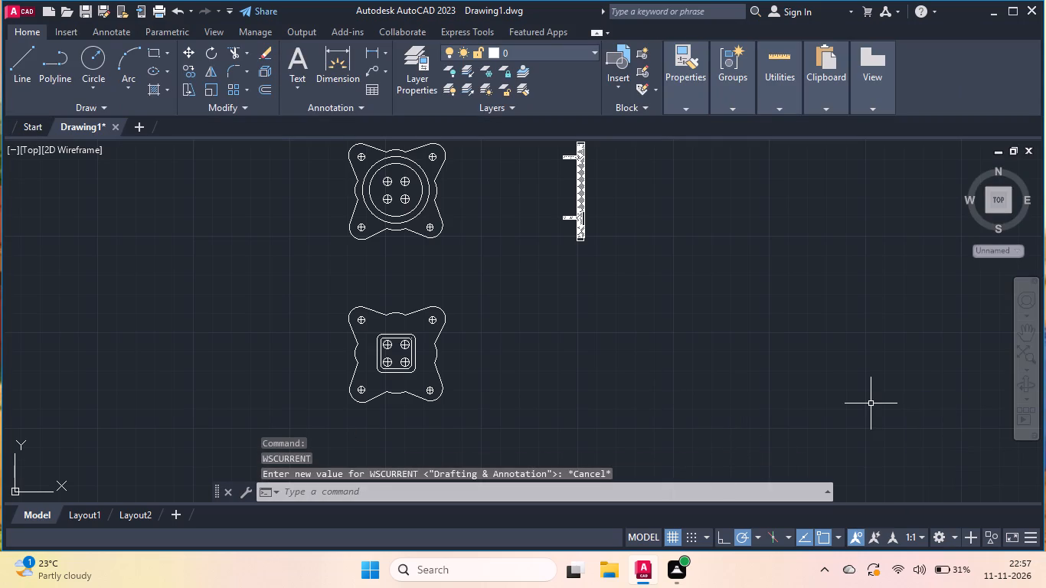
# Turn off command log recording with the LOGFILEOFF command.
pyautogui.scroll(-2, 722, 374)
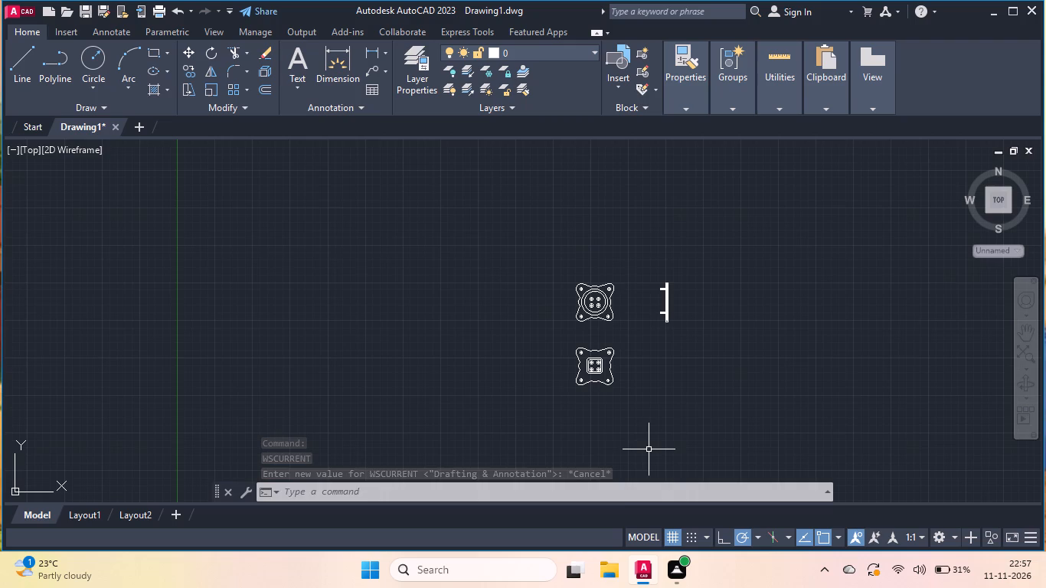
pyautogui.click(614, 490)
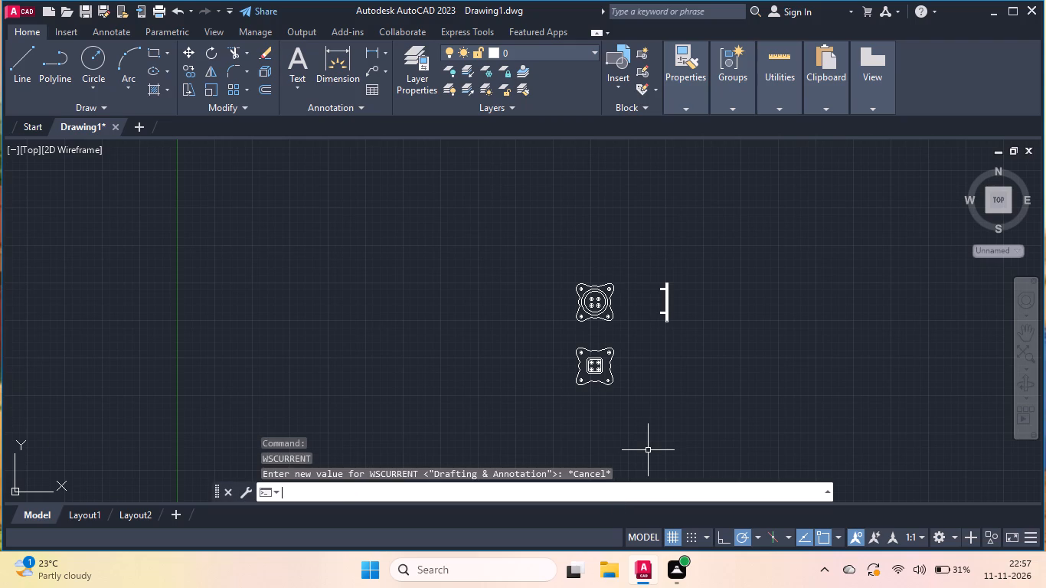
pyautogui.write('lo')
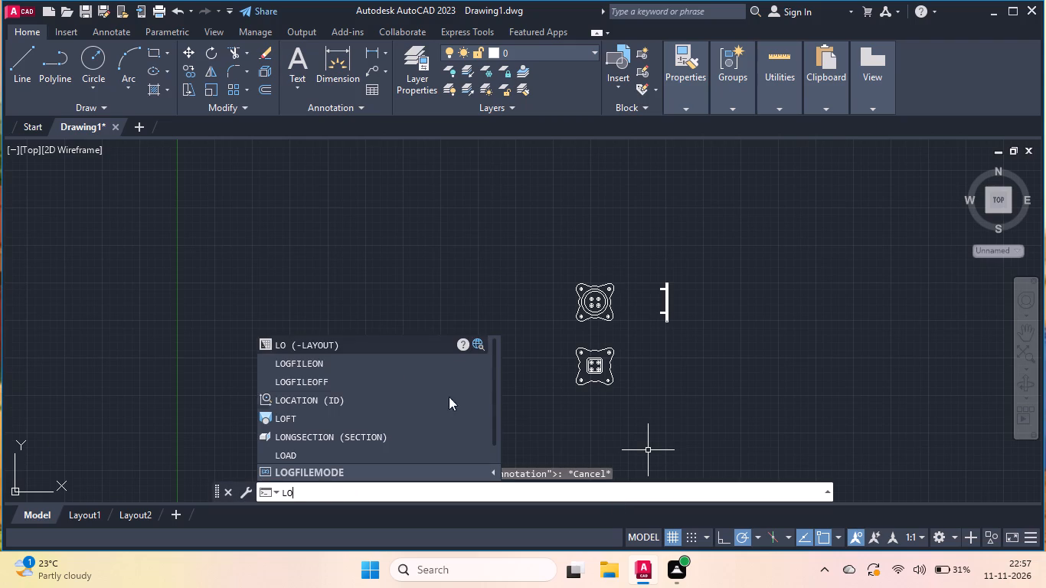
pyautogui.click(382, 380)
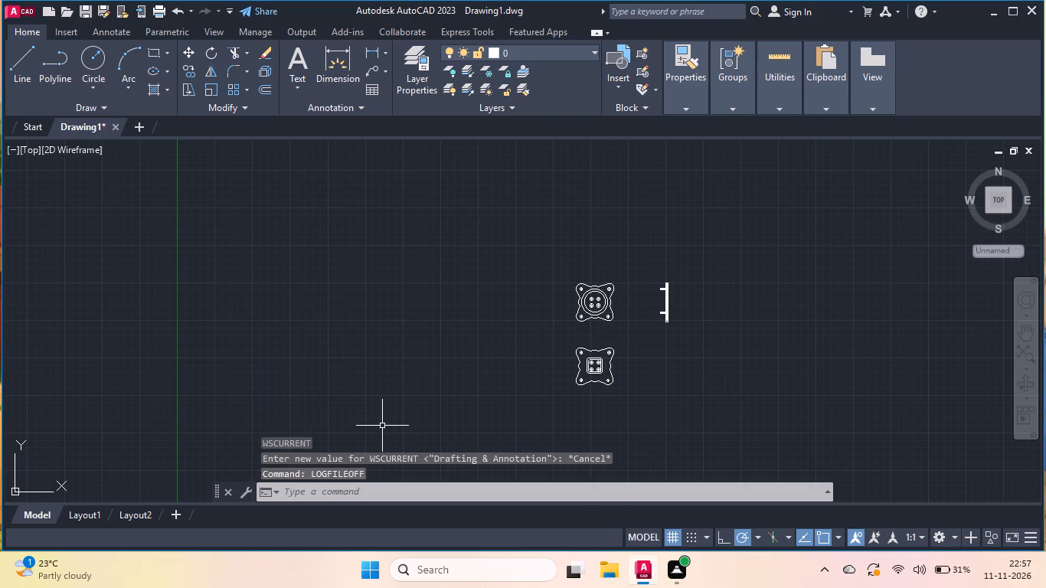
# Save the drawing in the Documents folder under the file name 24.
pyautogui.hotkey('ctrl', 's')
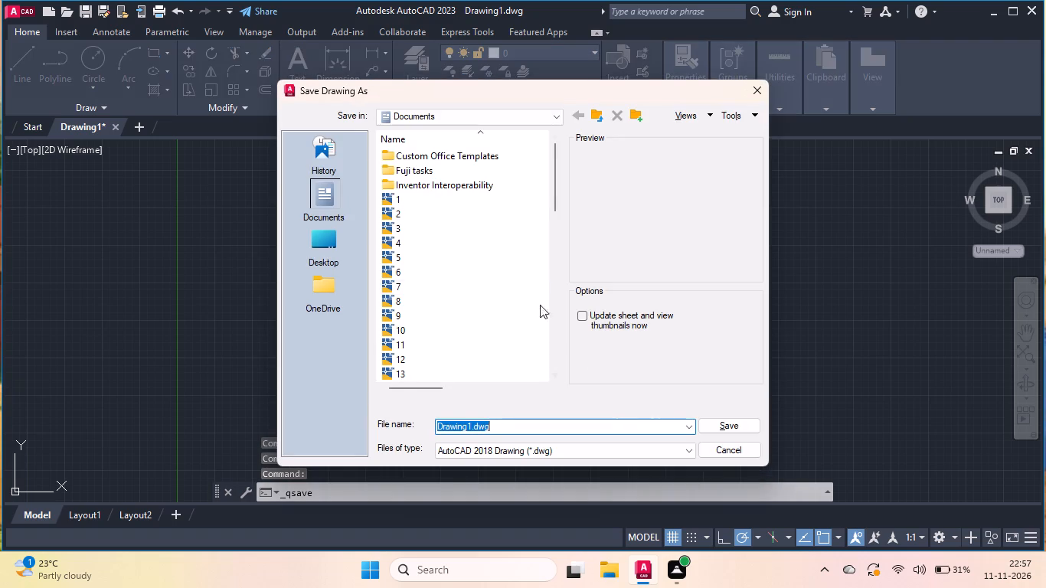
pyautogui.scroll(-6, 469, 258)
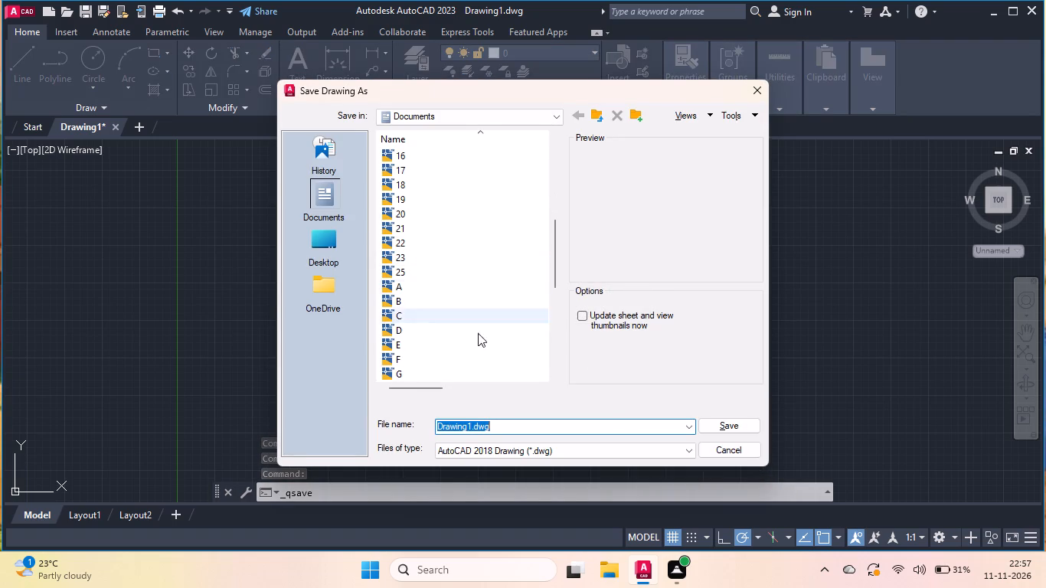
pyautogui.click(502, 427)
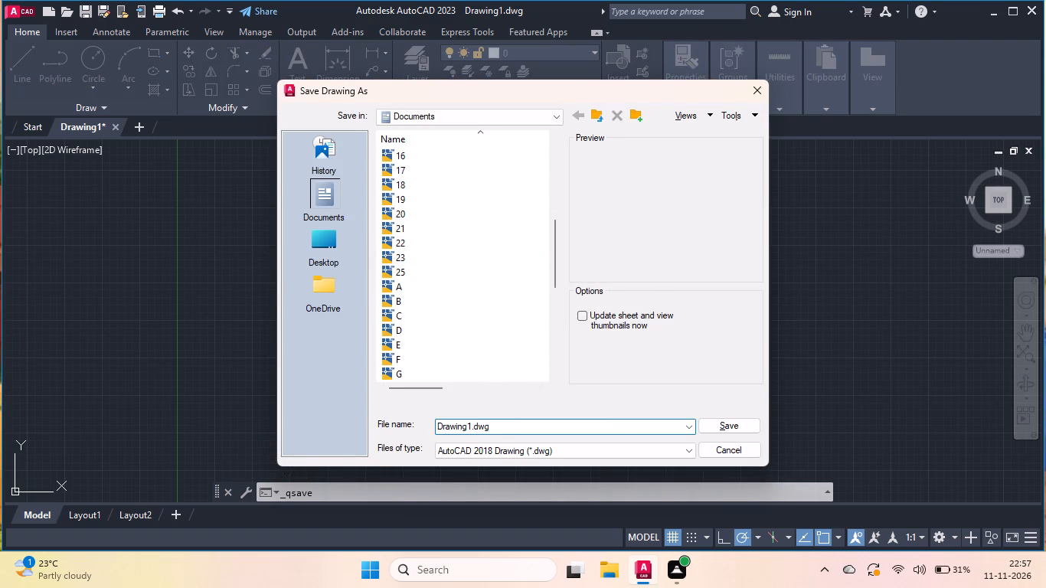
pyautogui.press('BackSpace')
pyautogui.press('BackSpace')
pyautogui.press('BackSpace')
pyautogui.press('BackSpace')
pyautogui.press('BackSpace')
pyautogui.press('BackSpace')
pyautogui.press('BackSpace')
pyautogui.press('BackSpace')
pyautogui.press('BackSpace')
pyautogui.press('BackSpace')
pyautogui.press('BackSpace')
pyautogui.press('BackSpace')
pyautogui.press('BackSpace')
pyautogui.press('BackSpace')
pyautogui.press('BackSpace')
pyautogui.press('BackSpace')
pyautogui.press('BackSpace')
pyautogui.press('BackSpace')
pyautogui.press('BackSpace')
pyautogui.press('BackSpace')
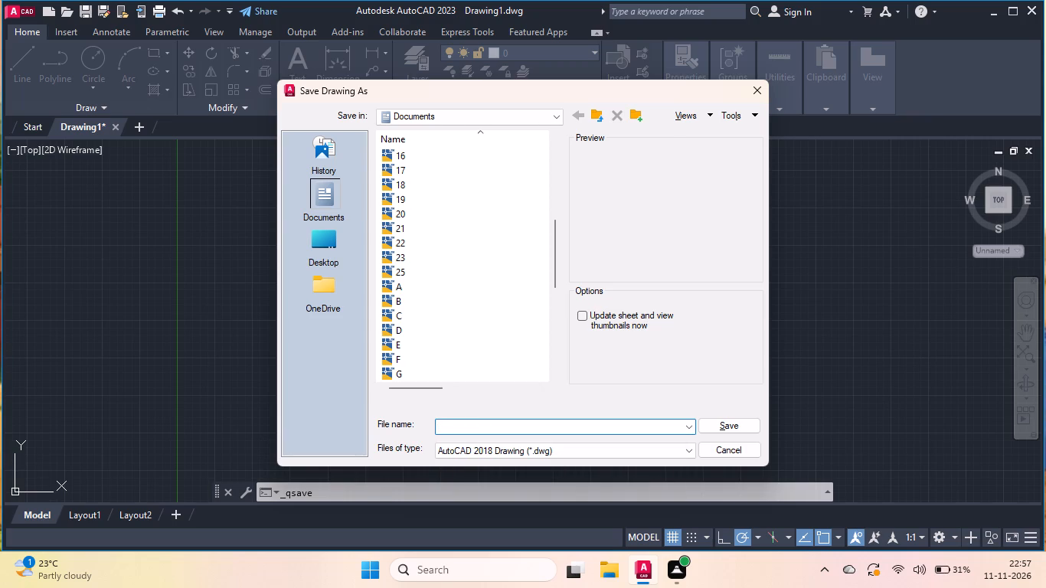
pyautogui.write('24')
pyautogui.press('Return')
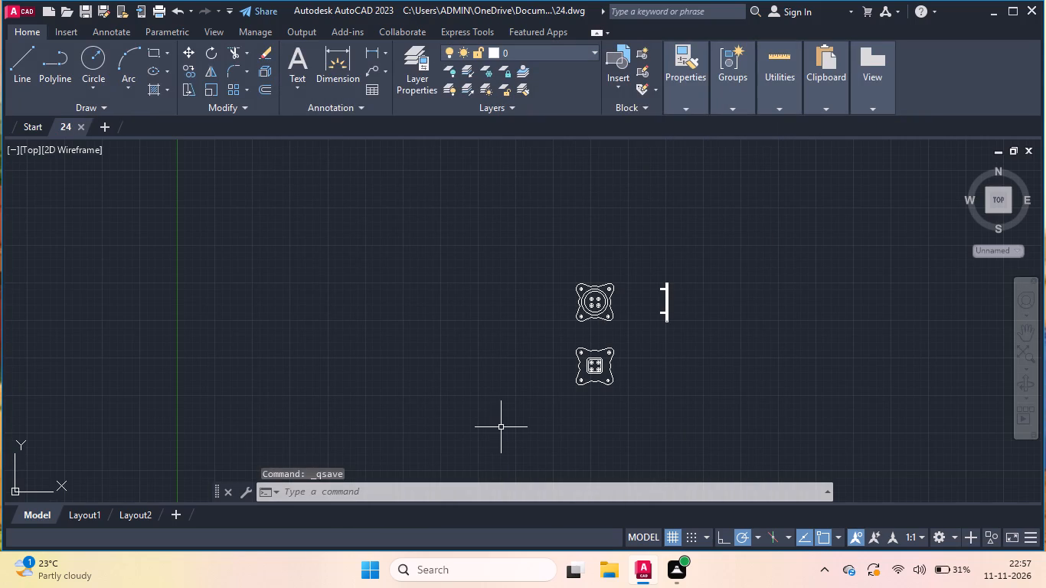
# Set up a plot with the DWG To PDF.pc3 plotter and a window plot area enclosing all three views of the part.
pyautogui.write('plot')
pyautogui.press('Return')
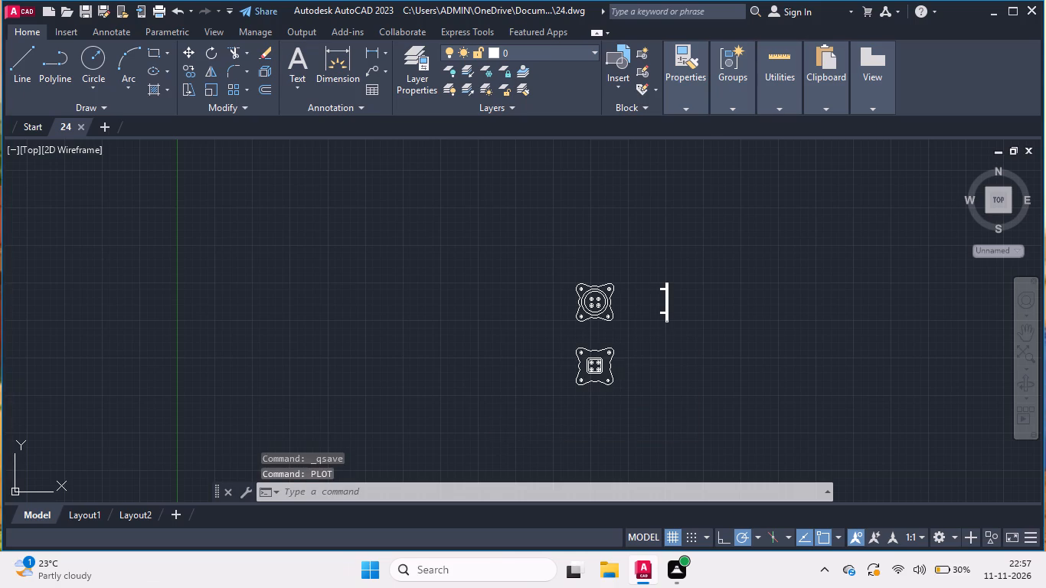
pyautogui.click(505, 169)
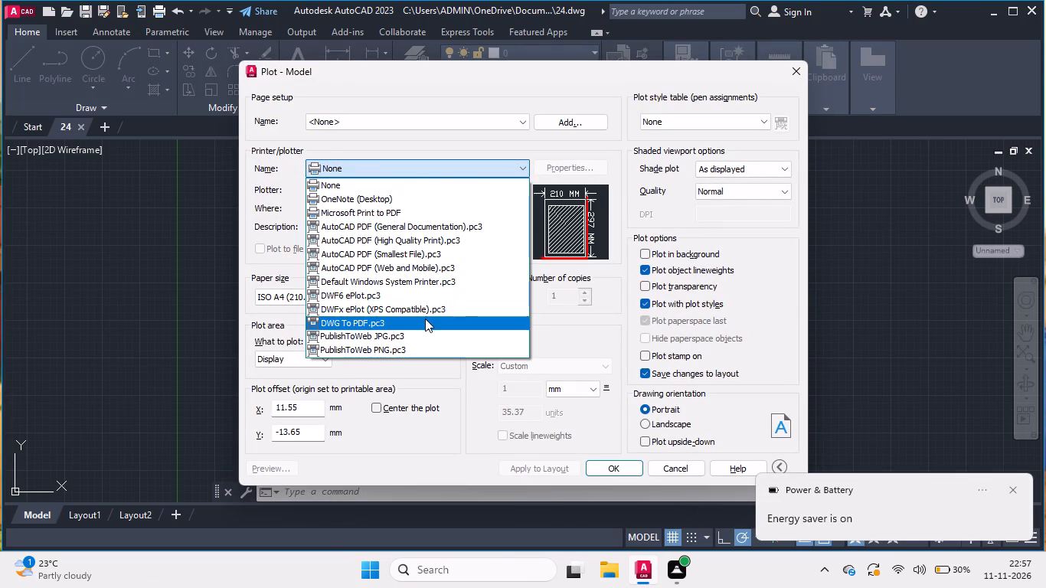
pyautogui.click(425, 318)
pyautogui.doubleClick(307, 354)
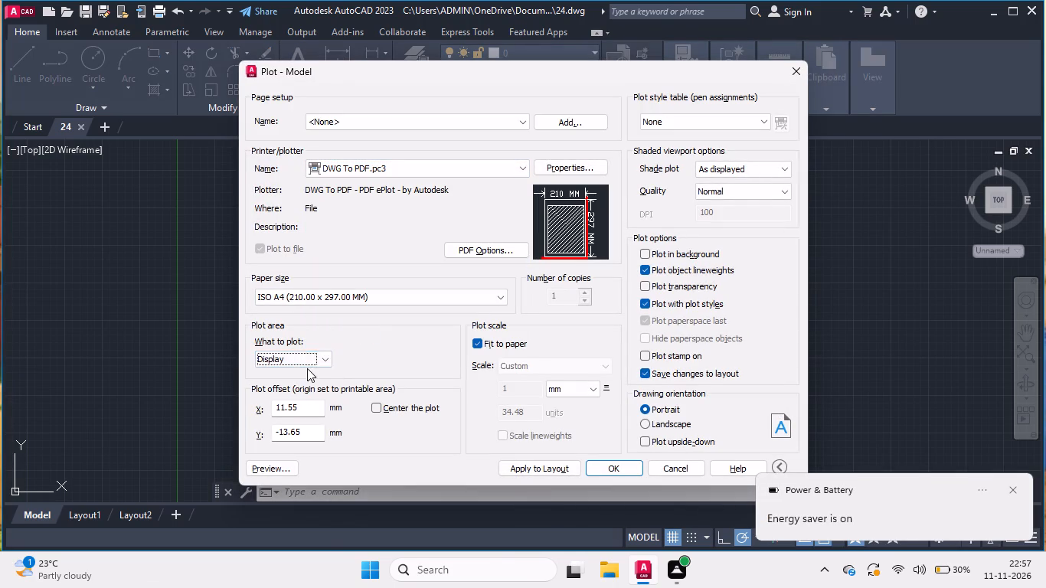
pyautogui.click(325, 364)
pyautogui.click(317, 404)
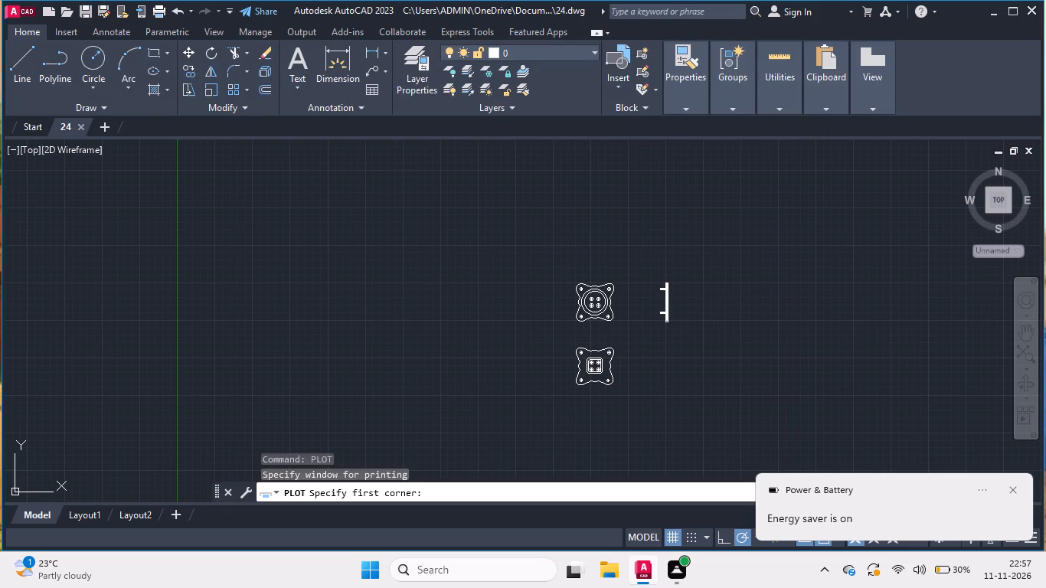
pyautogui.click(518, 234)
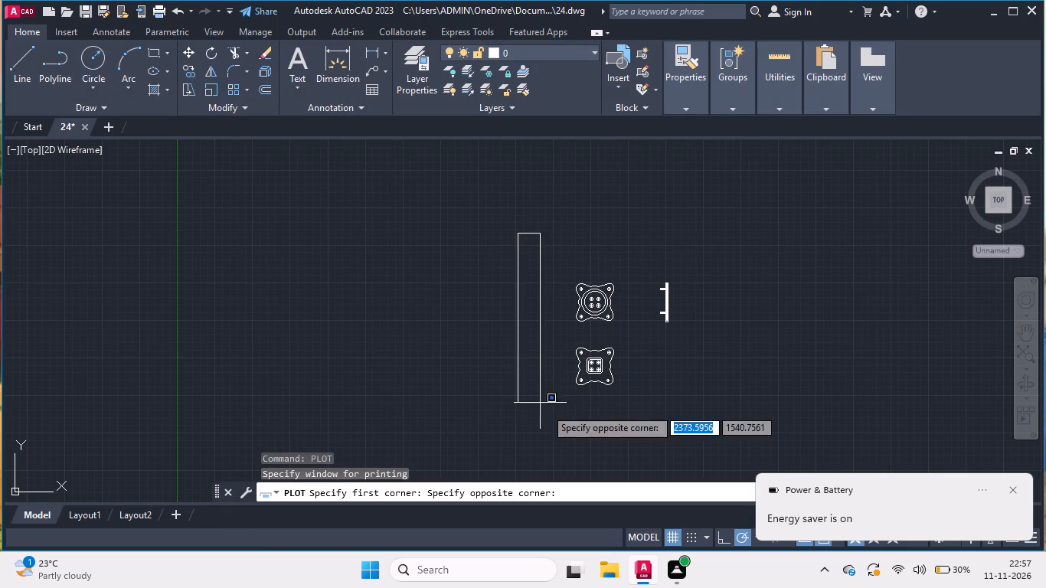
pyautogui.click(734, 424)
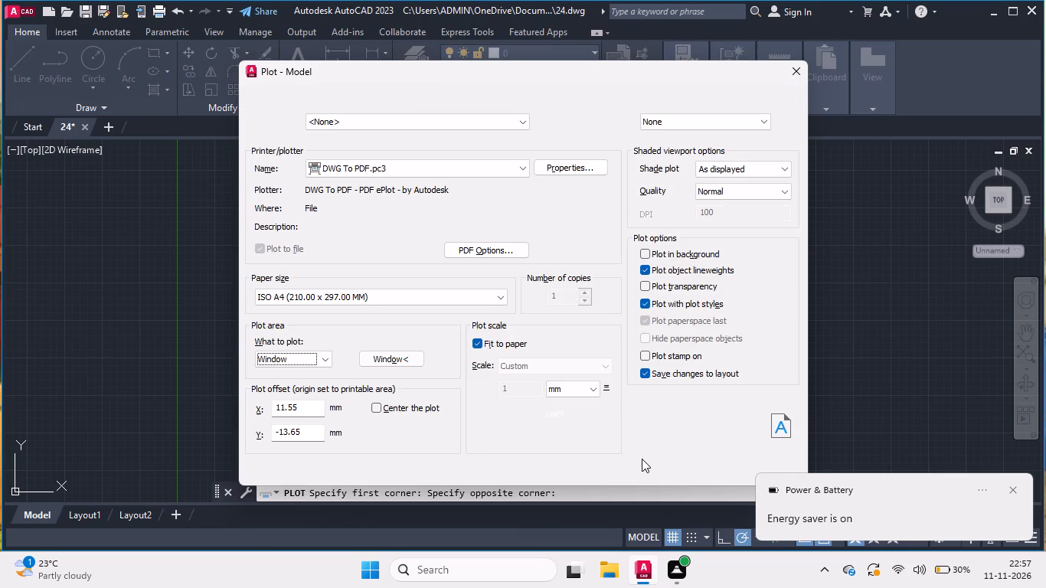
# Plot the windowed area to a PDF file named 24 in the Documents folder.
pyautogui.click(600, 467)
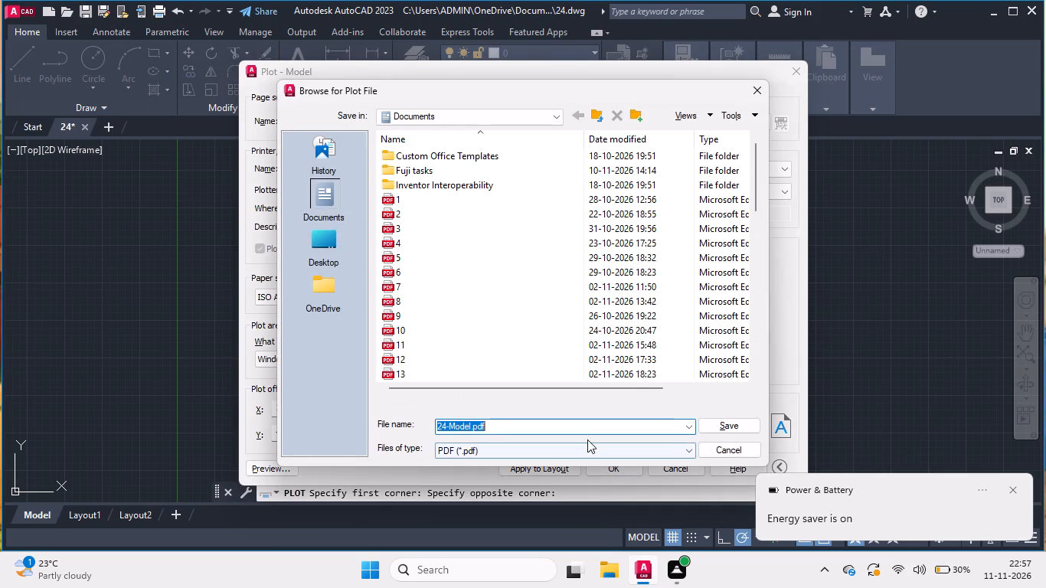
pyautogui.click(584, 426)
pyautogui.press('BackSpace')
pyautogui.press('BackSpace')
pyautogui.press('BackSpace')
pyautogui.press('BackSpace')
pyautogui.press('BackSpace')
pyautogui.press('BackSpace')
pyautogui.press('BackSpace')
pyautogui.press('BackSpace')
pyautogui.press('BackSpace')
pyautogui.press('BackSpace')
pyautogui.press('BackSpace')
pyautogui.press('BackSpace')
pyautogui.press('BackSpace')
pyautogui.press('BackSpace')
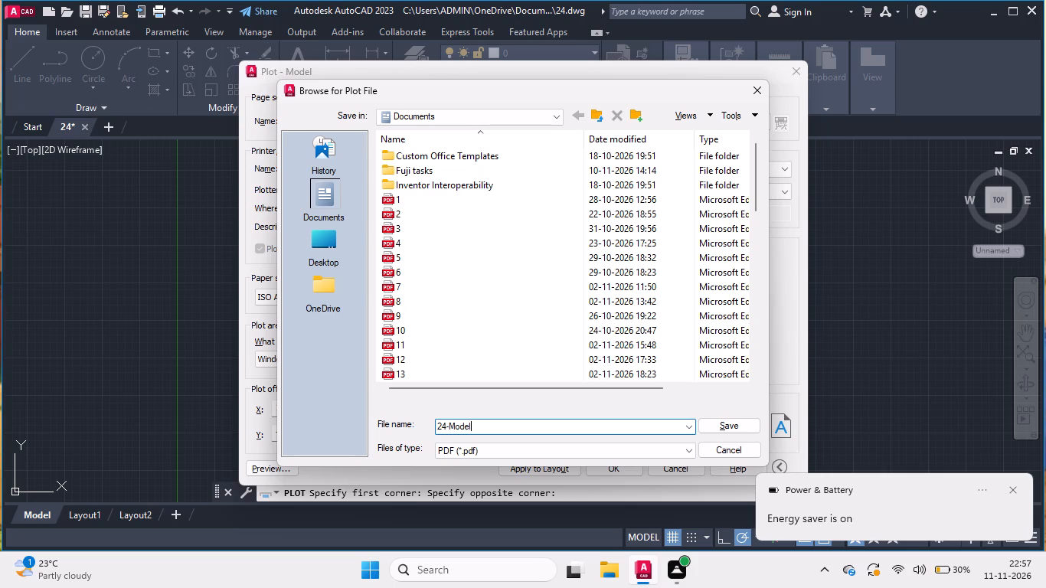
pyautogui.write('24')
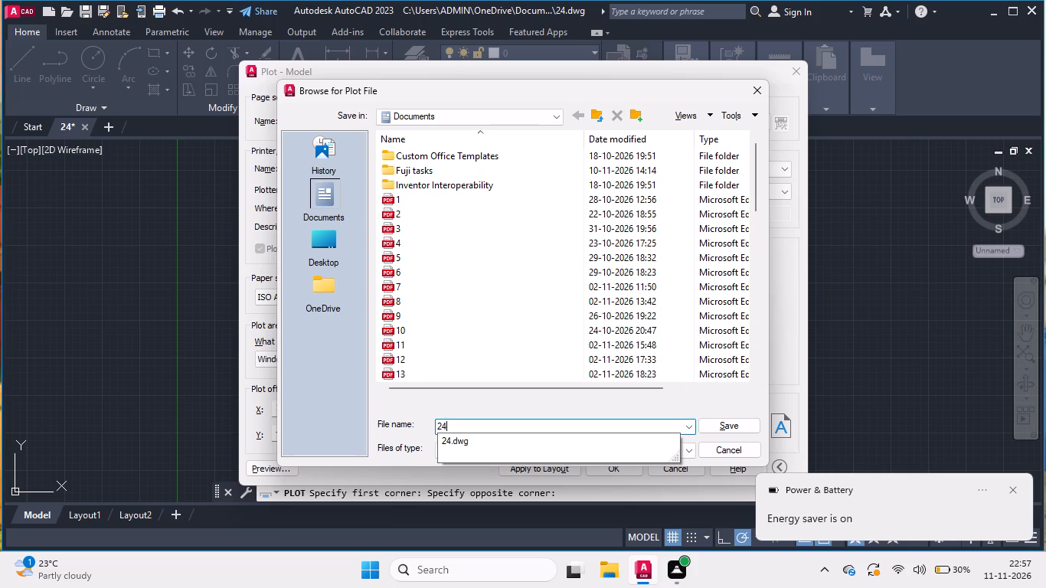
pyautogui.press('Return')
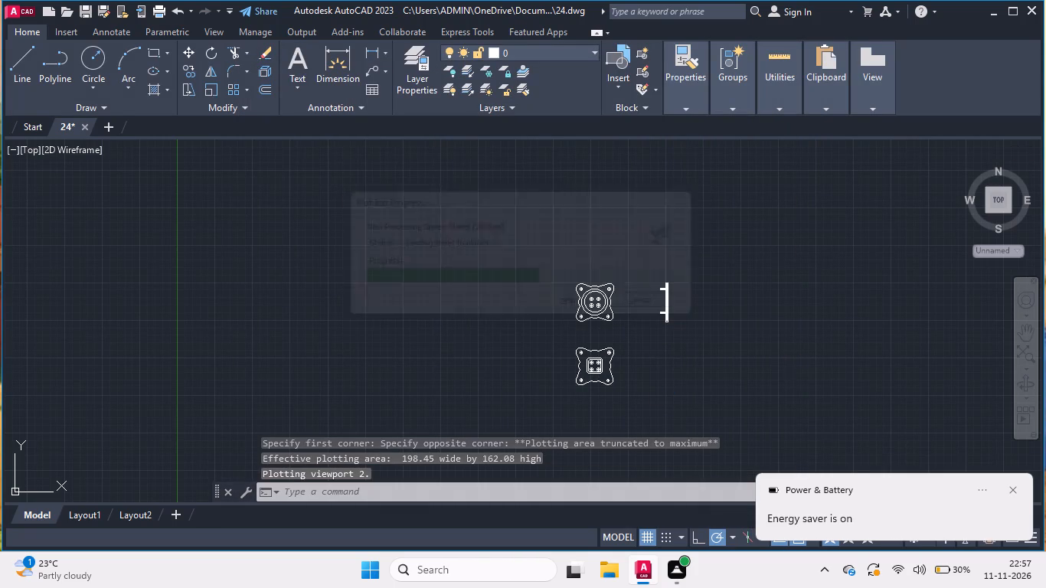
pyautogui.click(865, 339)
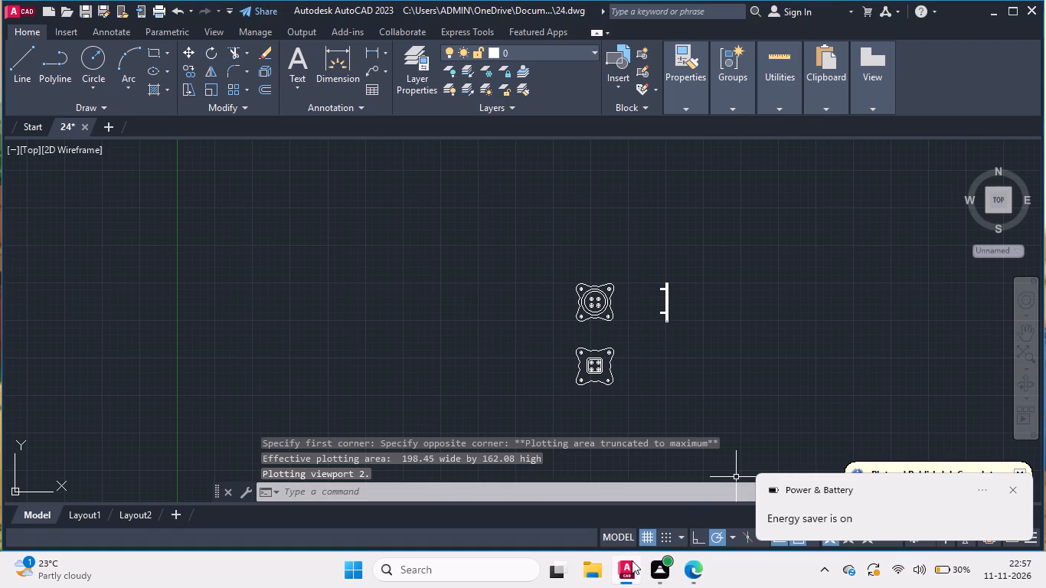